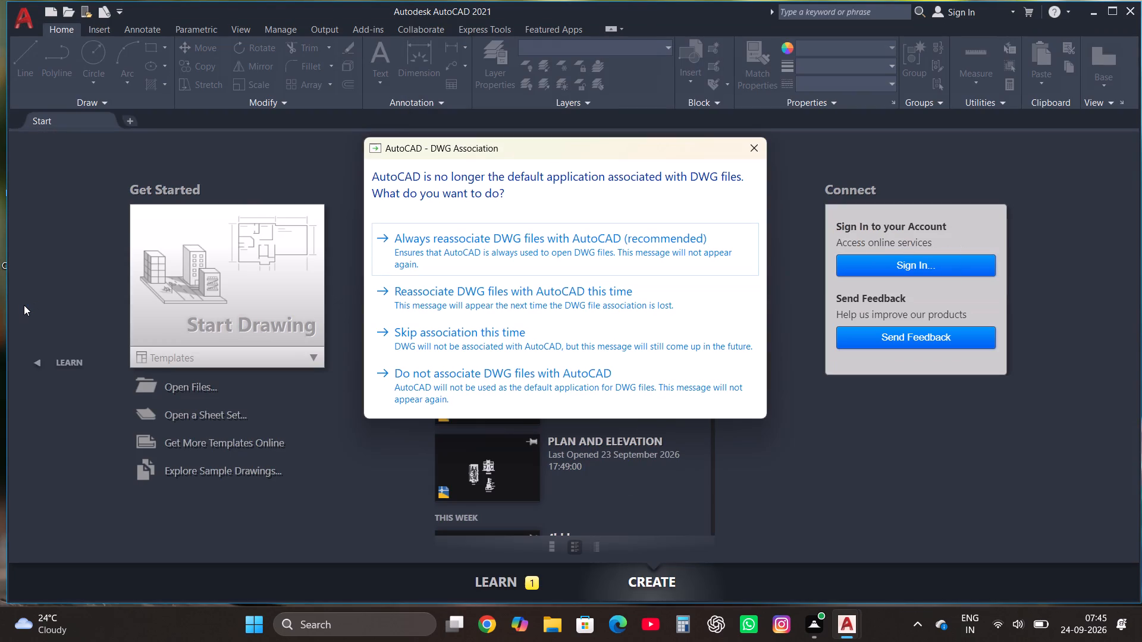
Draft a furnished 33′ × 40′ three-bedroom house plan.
Dismiss the DWG file association prompt and start a new blank drawing.
{"action": "left_click", "coordinate": [766, 143]}
{"action": "left_click", "coordinate": [199, 262]}
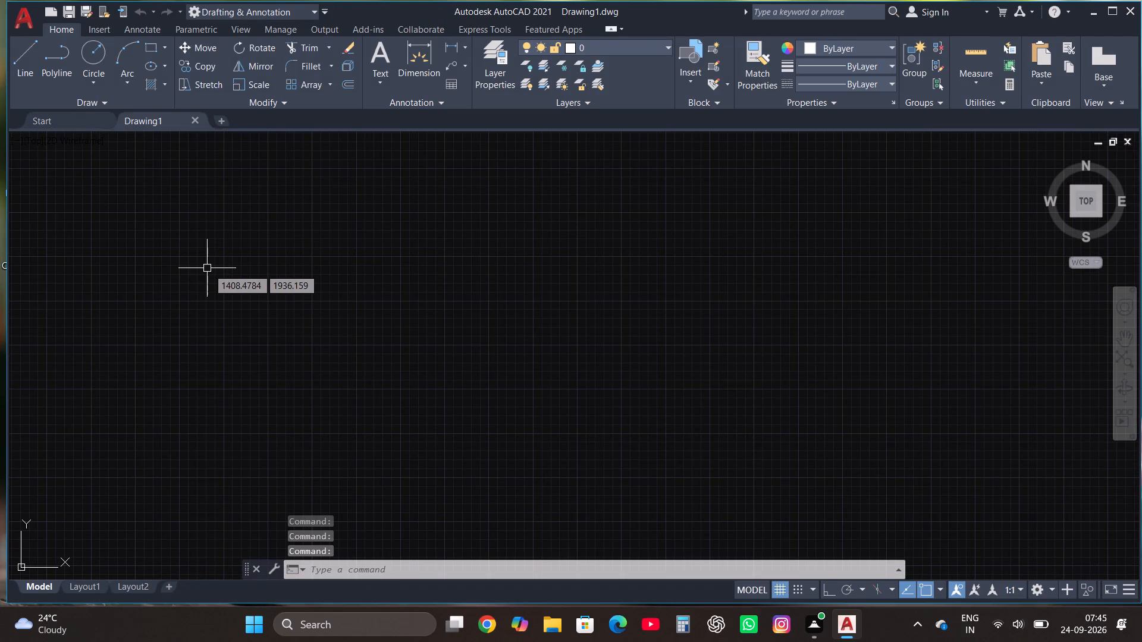
Open the program options, view the file open and save settings, and accept them as they are.
{"action": "type", "text": "op"}
{"action": "key", "text": "Return"}
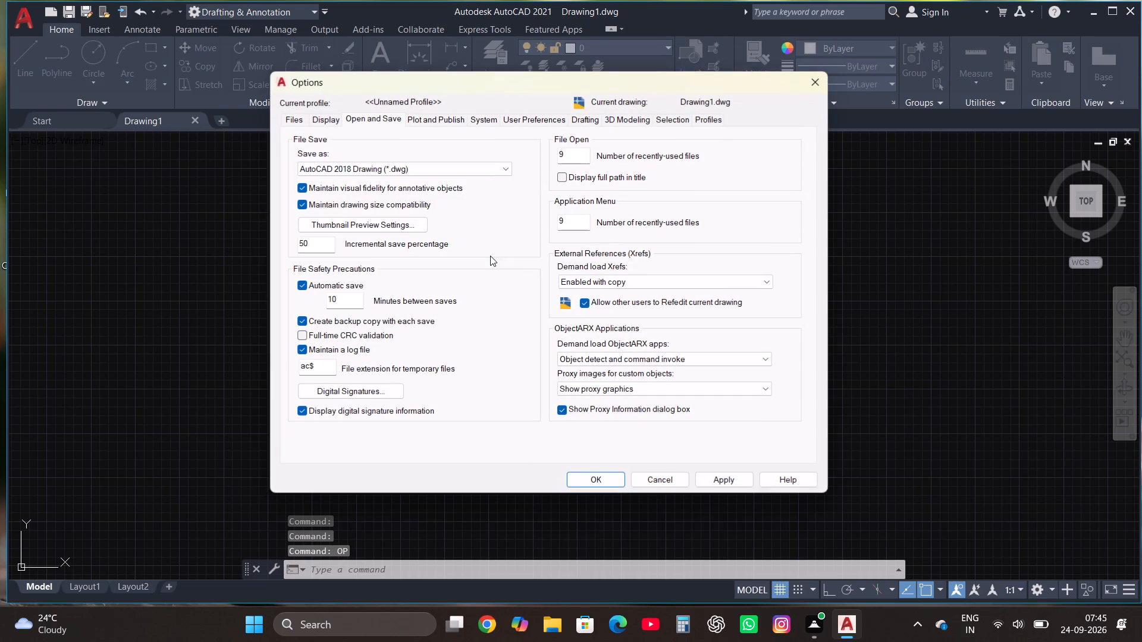
{"action": "left_click", "coordinate": [601, 482]}
Configure the drawing units to Architectural length with 0'-0" precision and Inches as the insertion scale.
{"action": "type", "text": "un"}
{"action": "key", "text": "Return"}
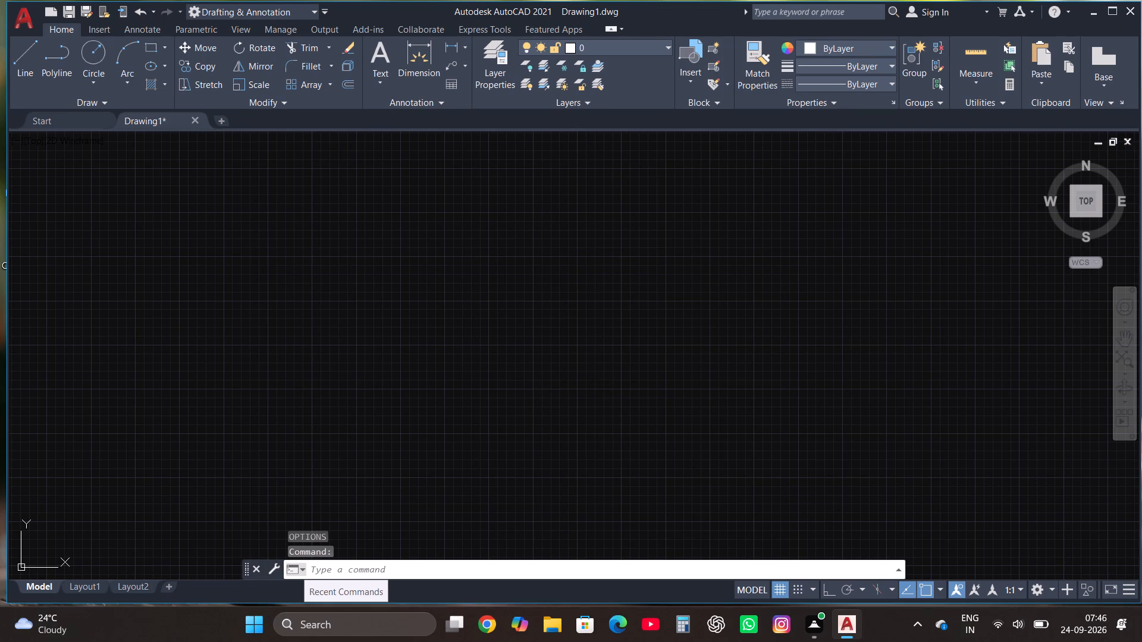
{"action": "left_click", "coordinate": [520, 185]}
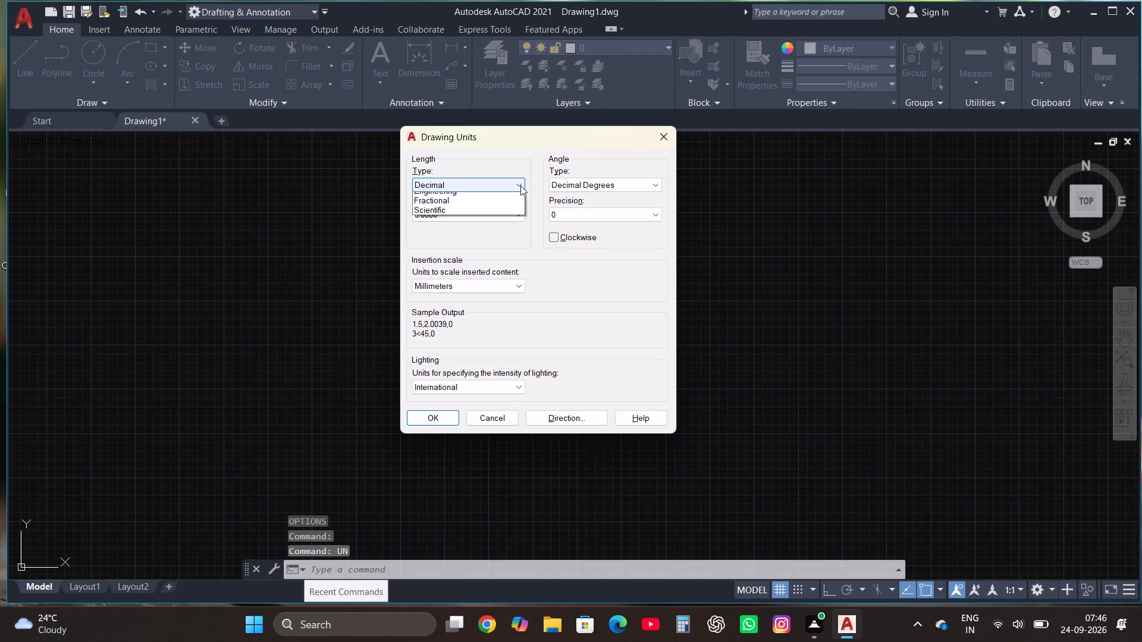
{"action": "left_click", "coordinate": [506, 201]}
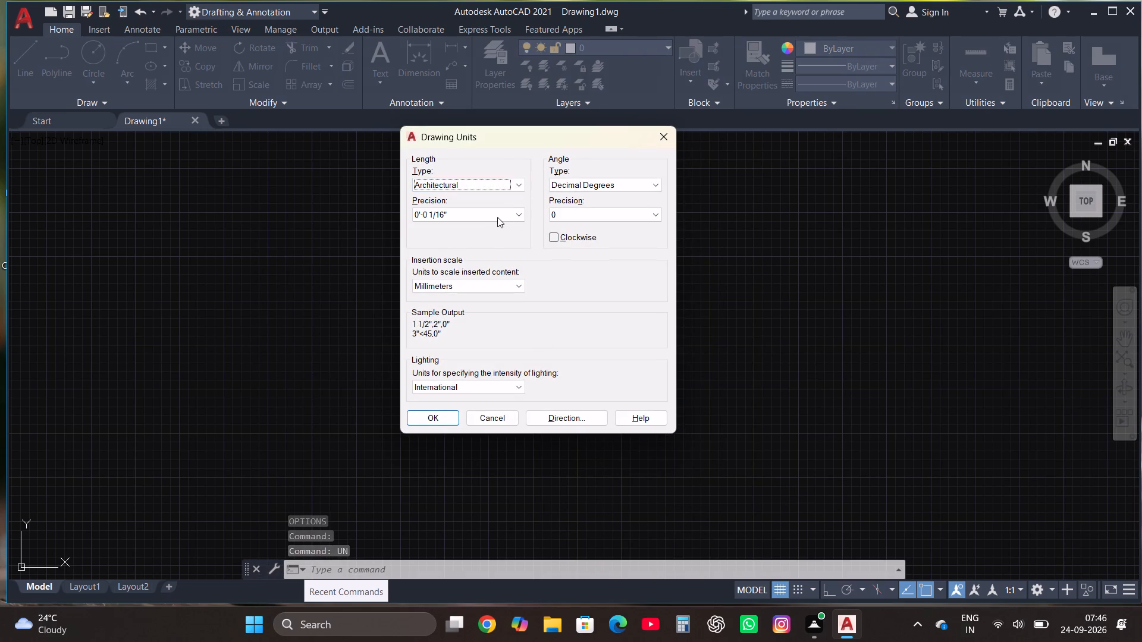
{"action": "left_click", "coordinate": [492, 221]}
{"action": "left_click", "coordinate": [487, 226]}
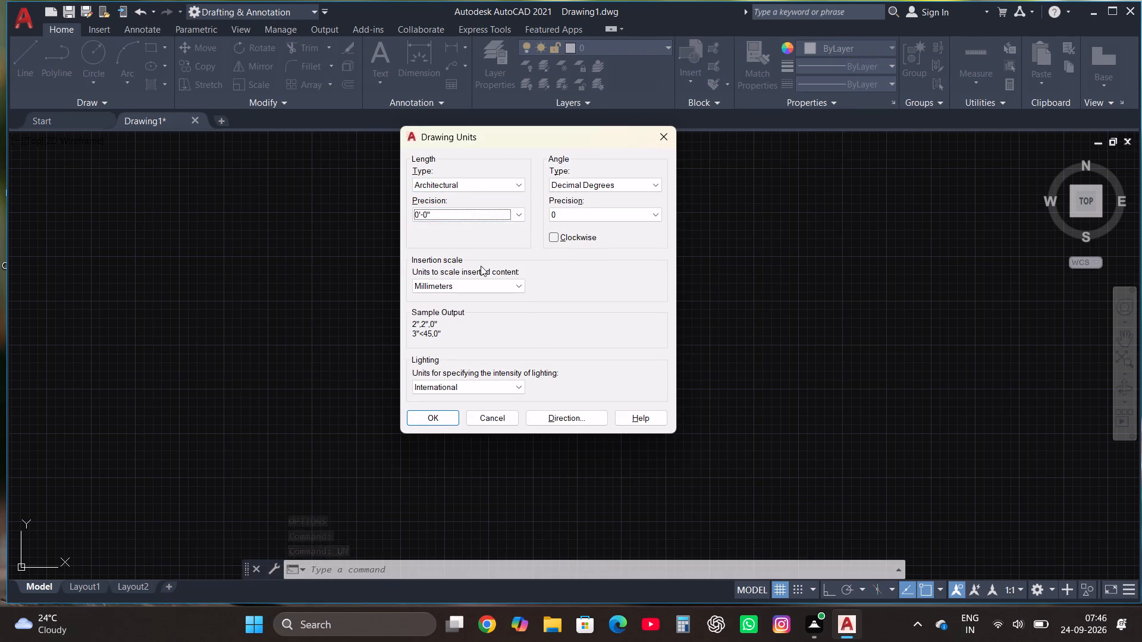
{"action": "left_click", "coordinate": [485, 277]}
{"action": "left_click", "coordinate": [492, 283]}
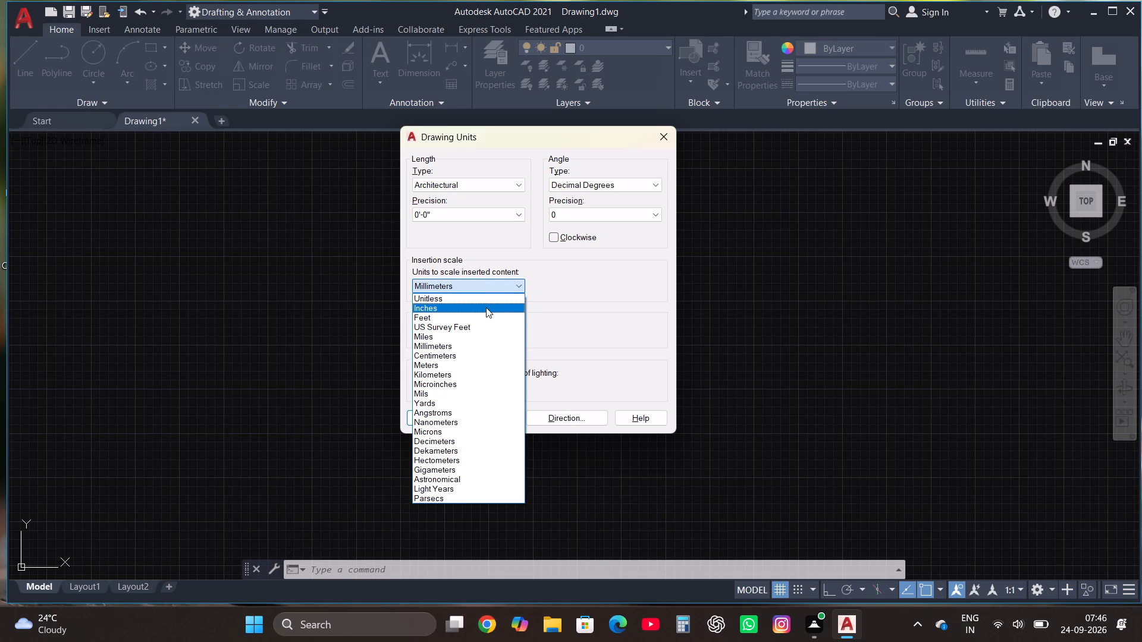
{"action": "left_click", "coordinate": [486, 307]}
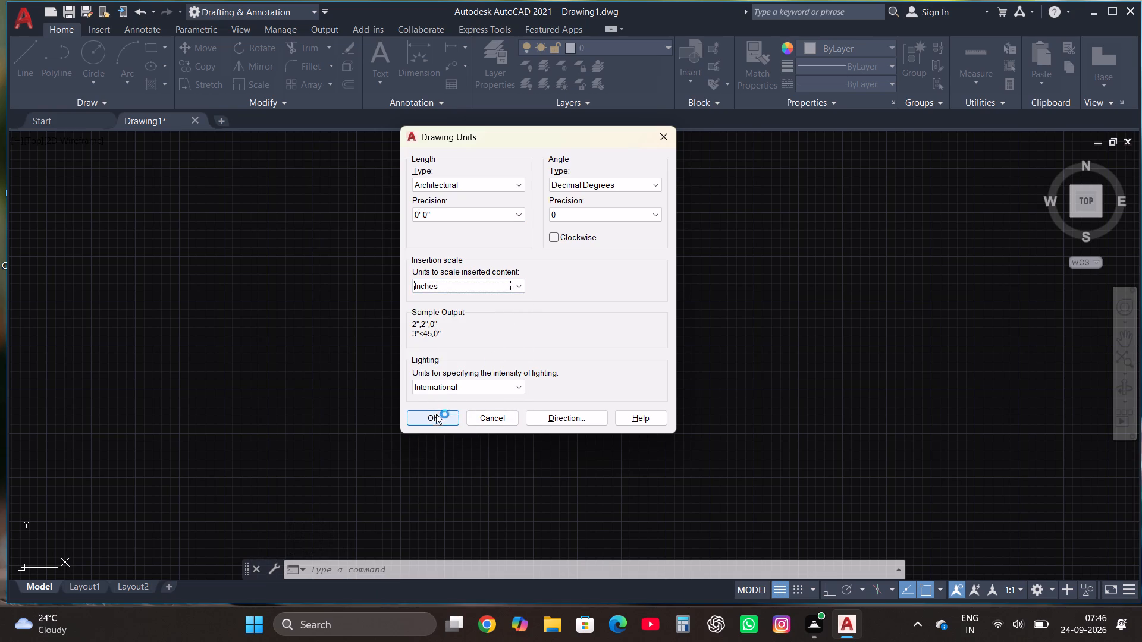
{"action": "left_click", "coordinate": [448, 423]}
Modify the ISO-25 dimension style so its primary units are Architectural with 0'-0" precision.
{"action": "type", "text": "dim"}
{"action": "left_click", "coordinate": [472, 454]}
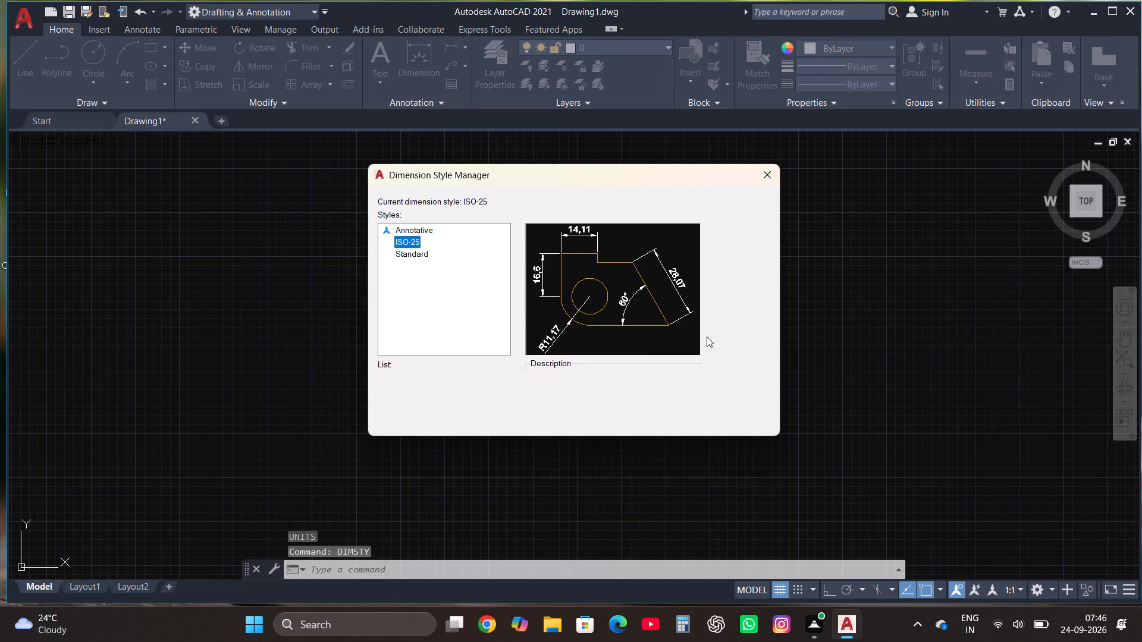
{"action": "left_click", "coordinate": [739, 281]}
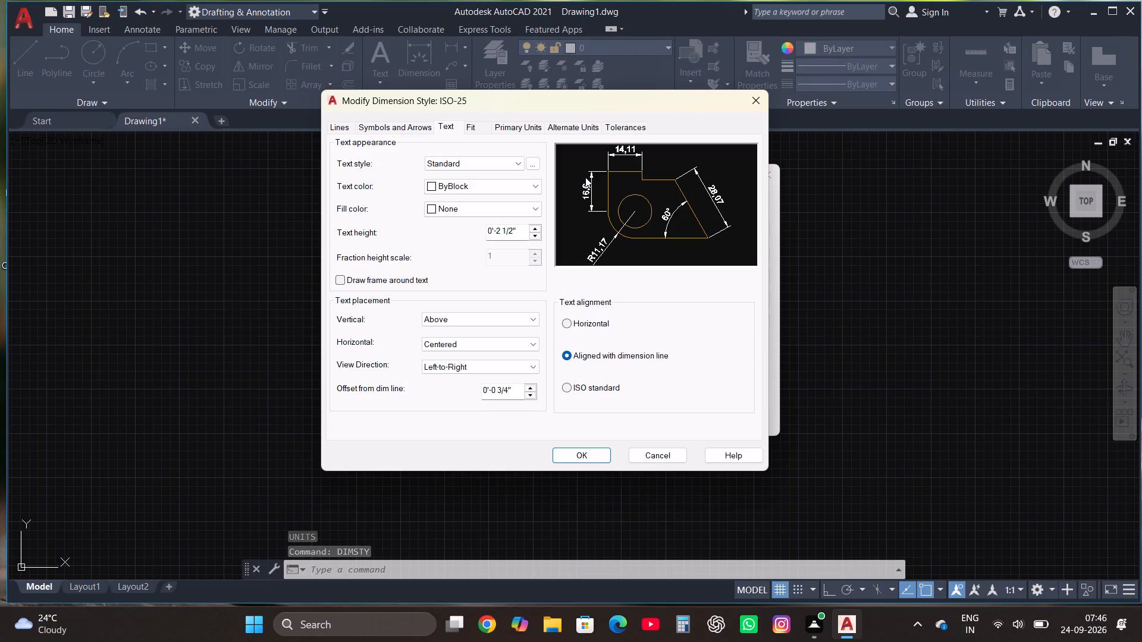
{"action": "left_click", "coordinate": [513, 130]}
{"action": "left_click", "coordinate": [515, 155]}
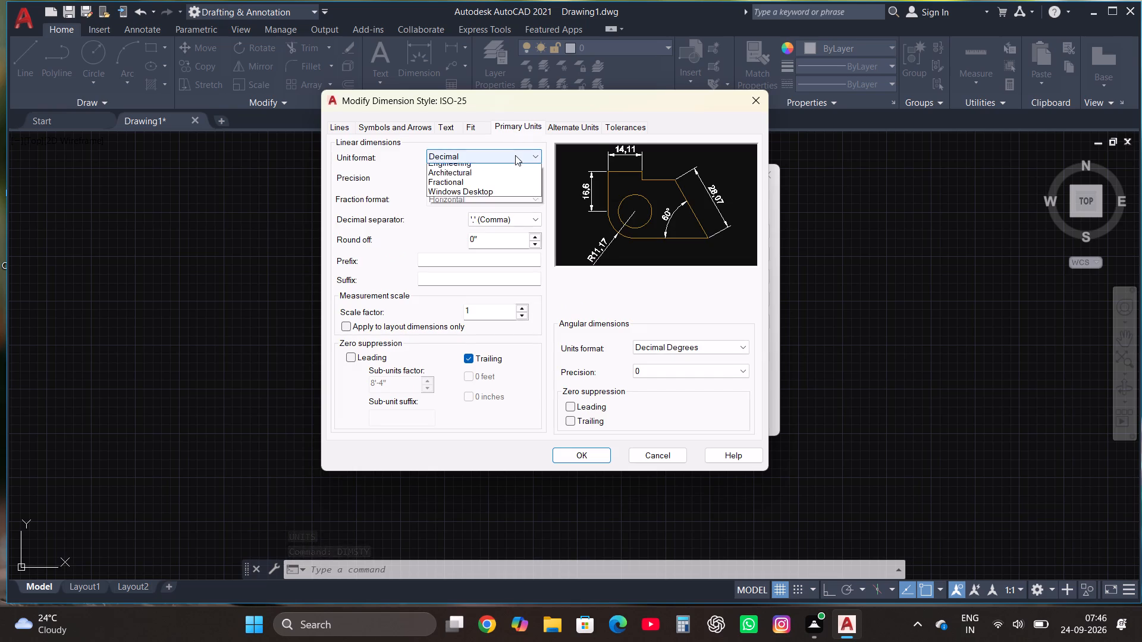
{"action": "left_click", "coordinate": [497, 200]}
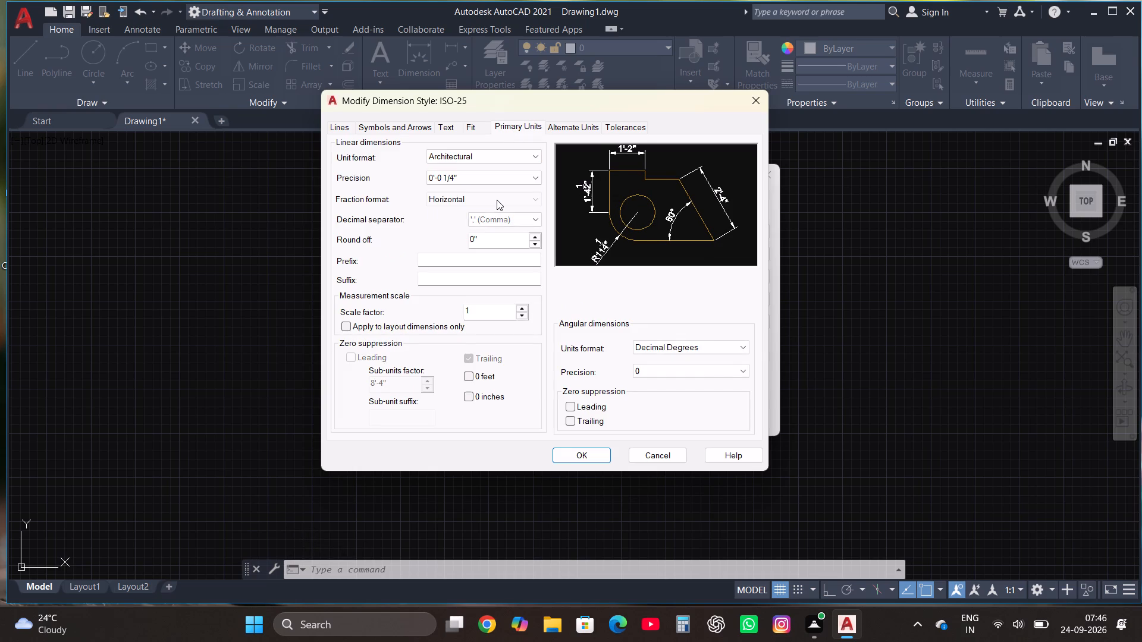
{"action": "left_click", "coordinate": [496, 175]}
{"action": "left_click", "coordinate": [500, 187]}
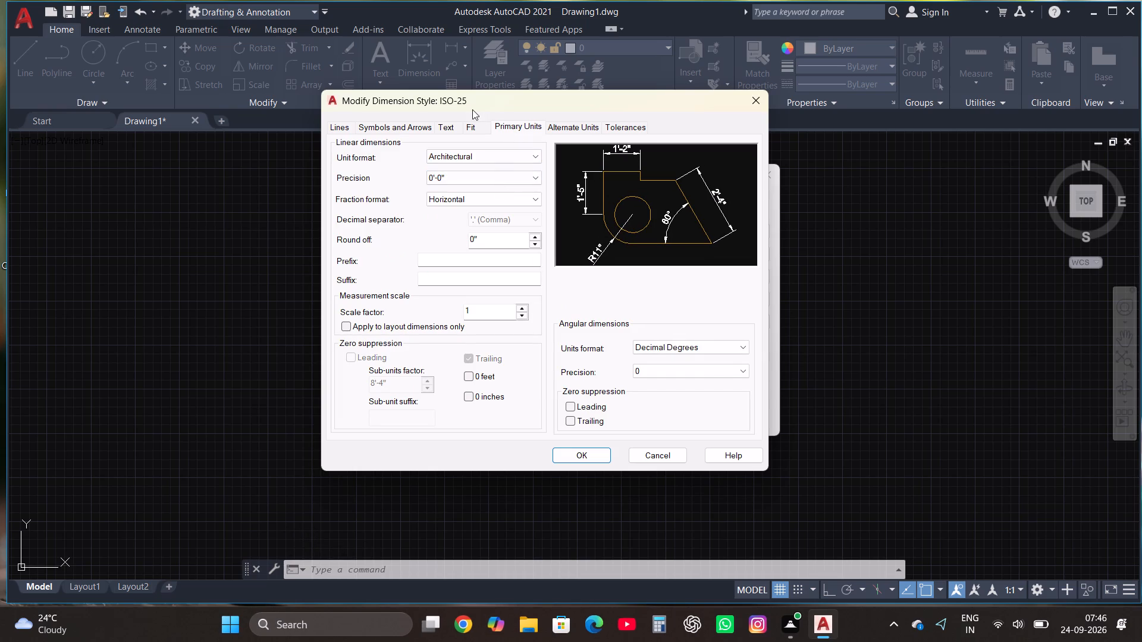
Set the ISO-25 dimension text height to 10" and make the style current.
{"action": "left_click", "coordinate": [446, 127]}
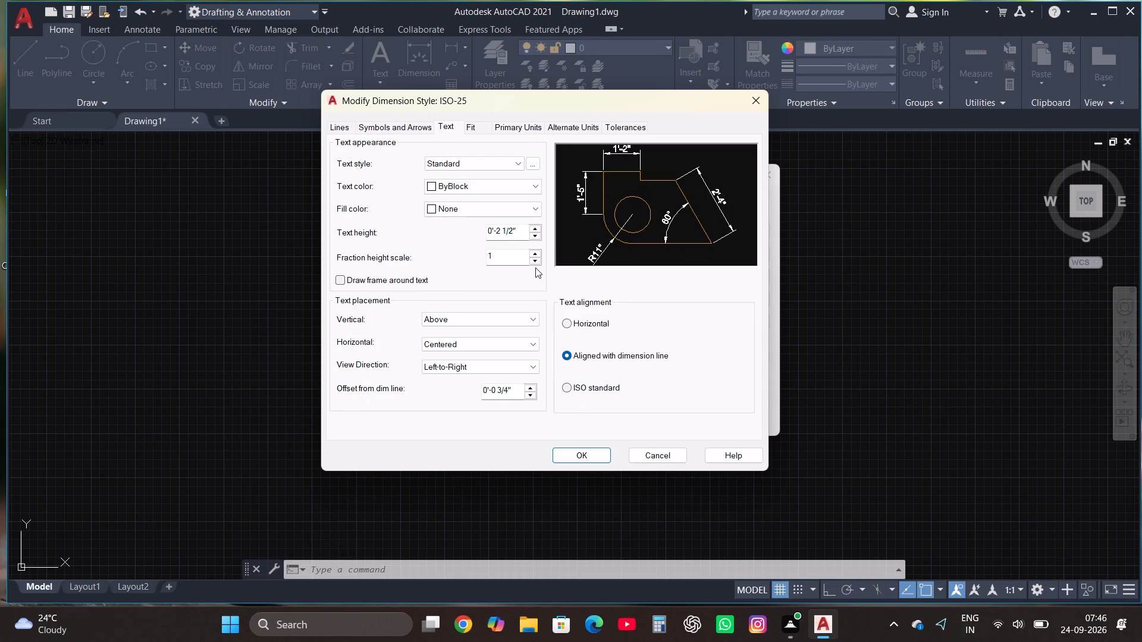
{"action": "left_click_drag", "start_coordinate": [522, 234], "coordinate": [467, 234]}
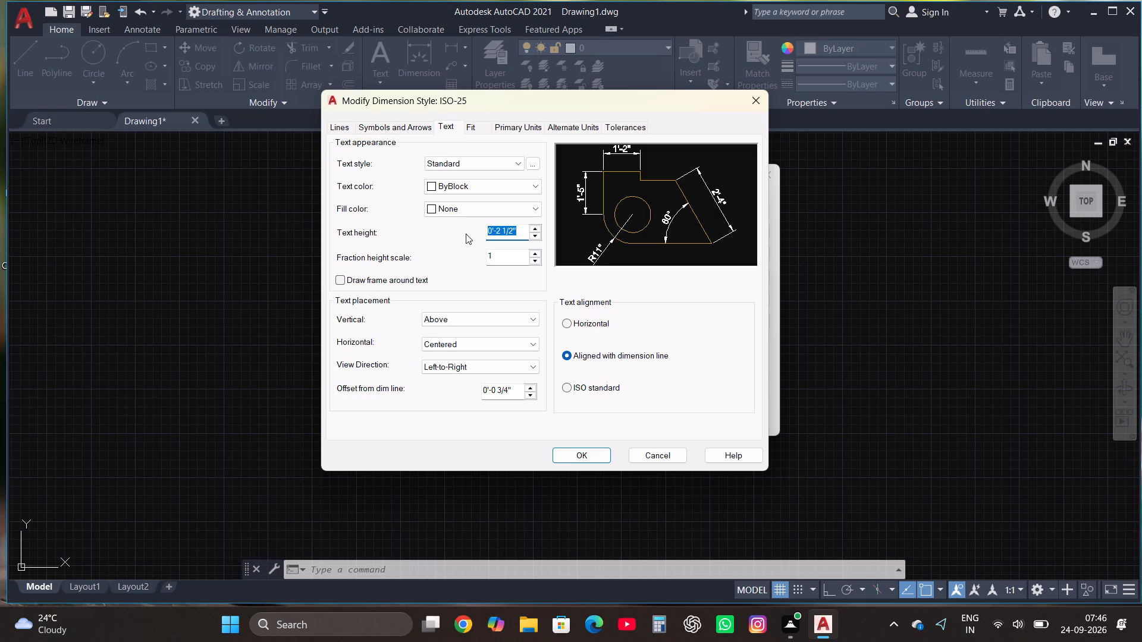
{"action": "type", "text": "10\""}
{"action": "key", "text": "Return"}
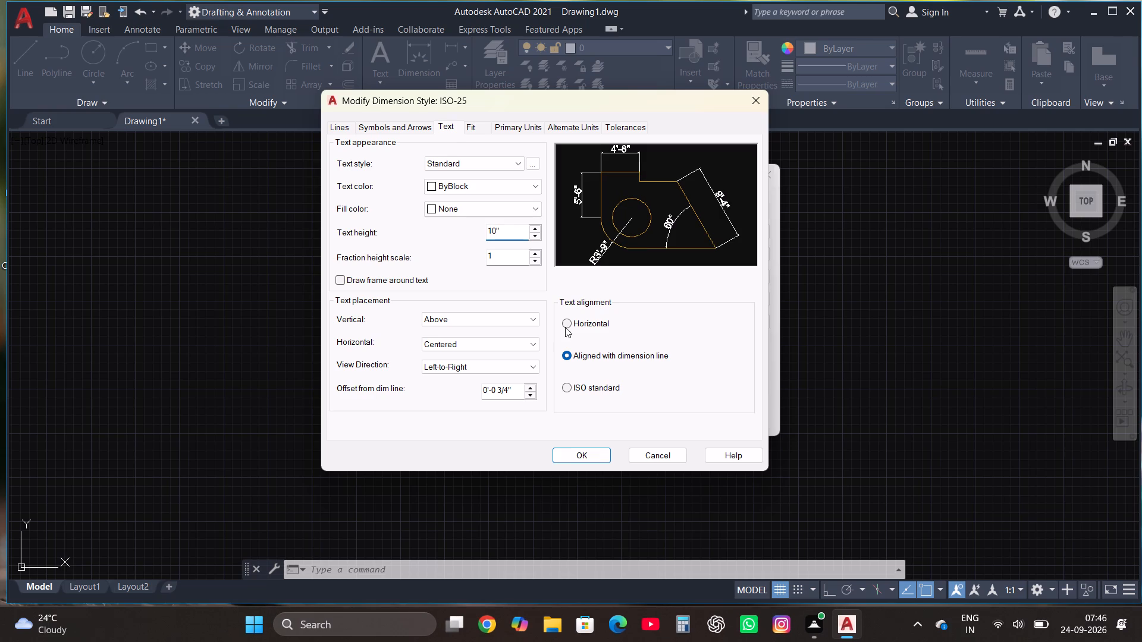
{"action": "left_click", "coordinate": [578, 458]}
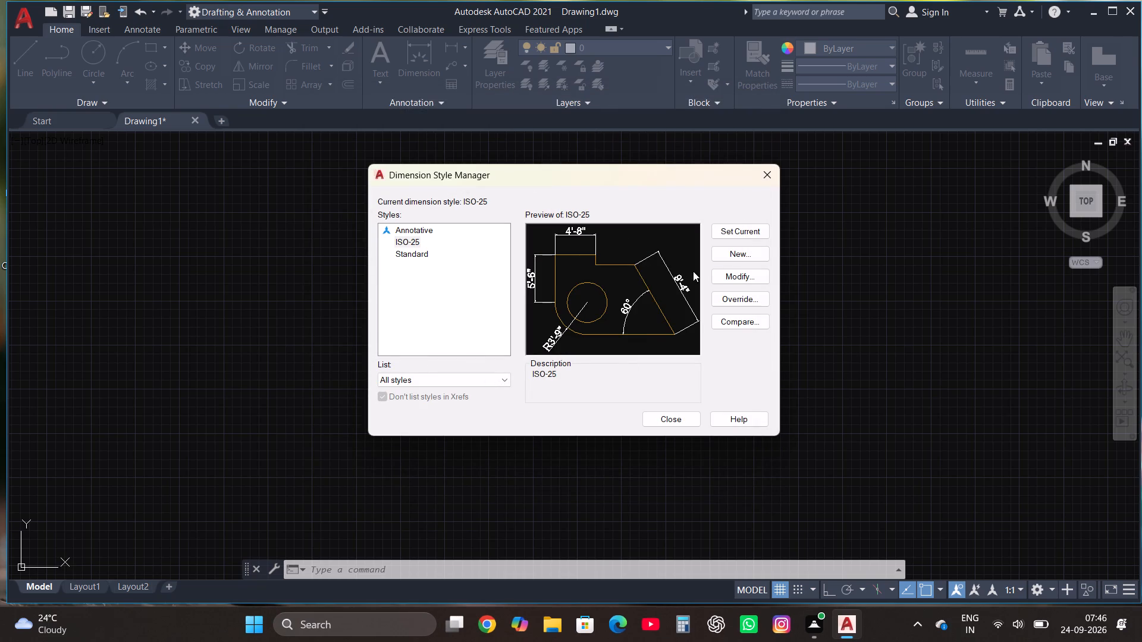
{"action": "left_click", "coordinate": [751, 232]}
{"action": "left_click", "coordinate": [666, 416]}
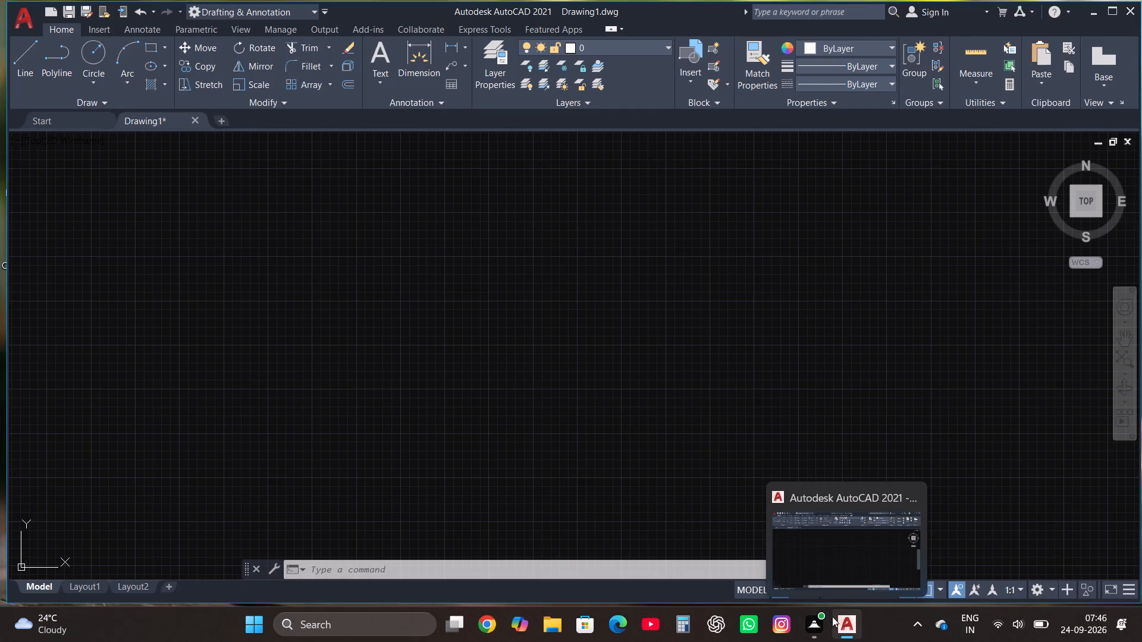
{"action": "key", "text": "Escape"}
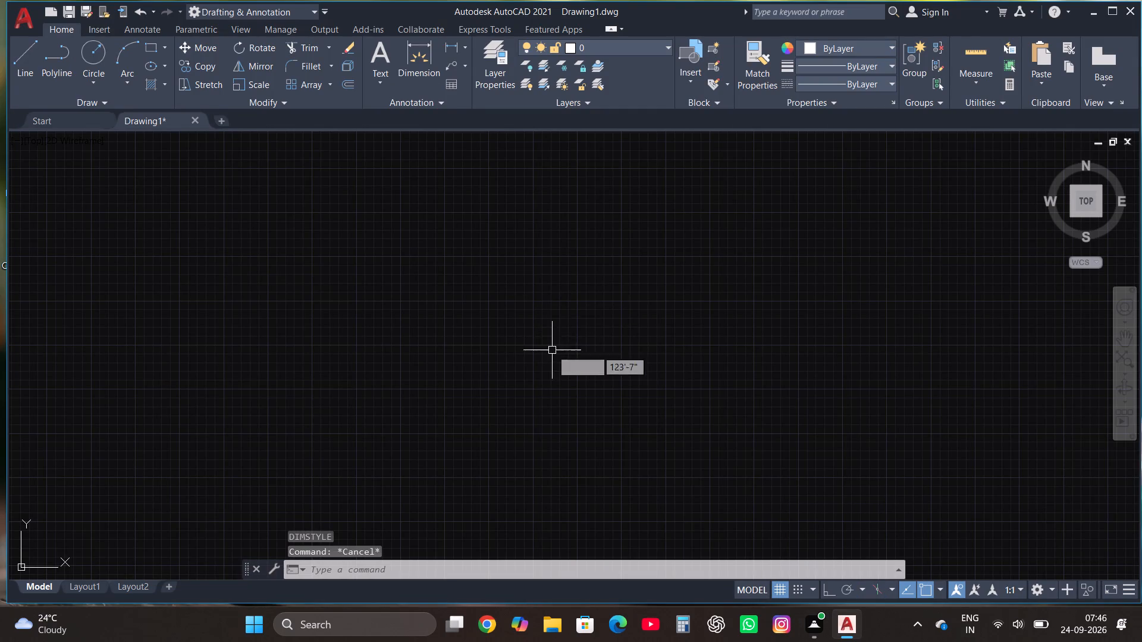
Draw a 33' by 40' rectangle in an empty area as the outer wall outline.
{"action": "left_click", "coordinate": [147, 47]}
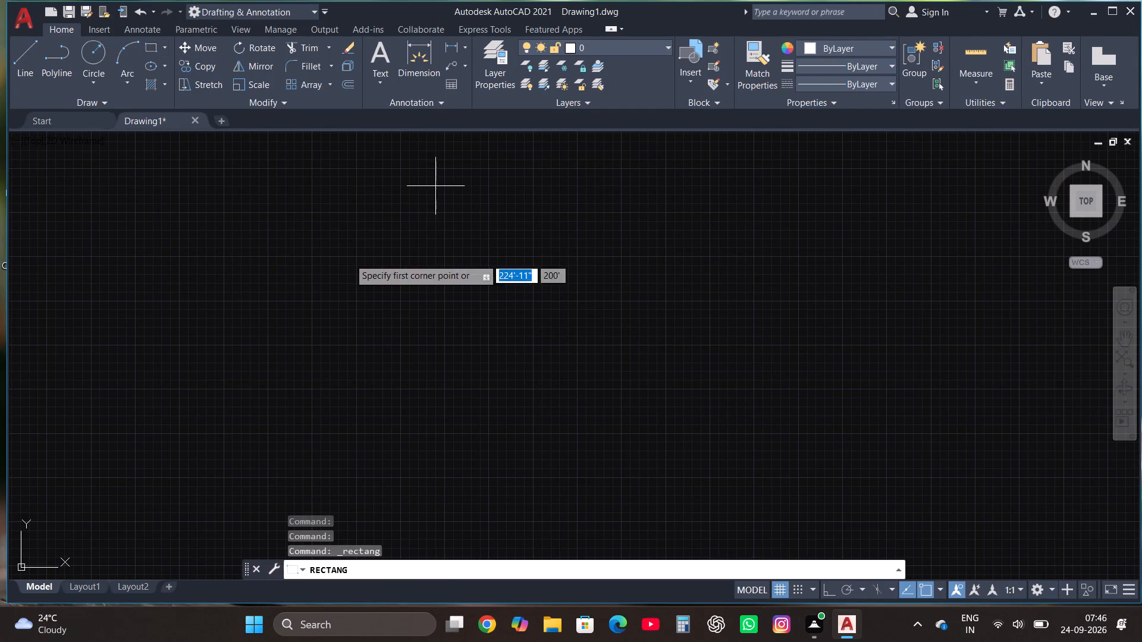
{"action": "left_click", "coordinate": [289, 238]}
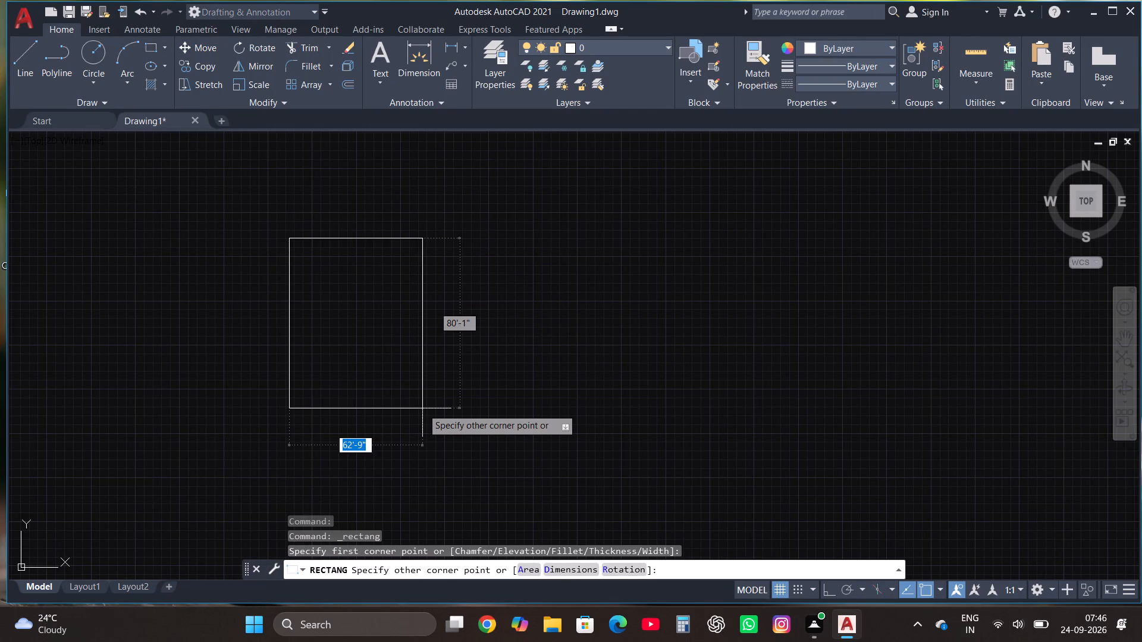
{"action": "type", "text": "33',"}
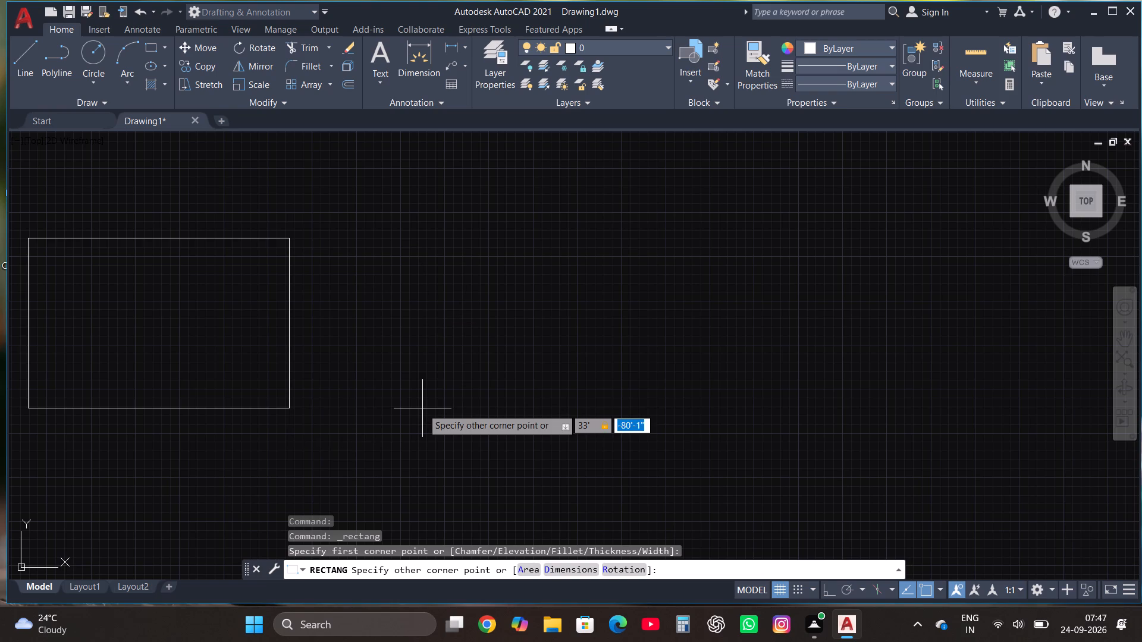
{"action": "type", "text": "40"}
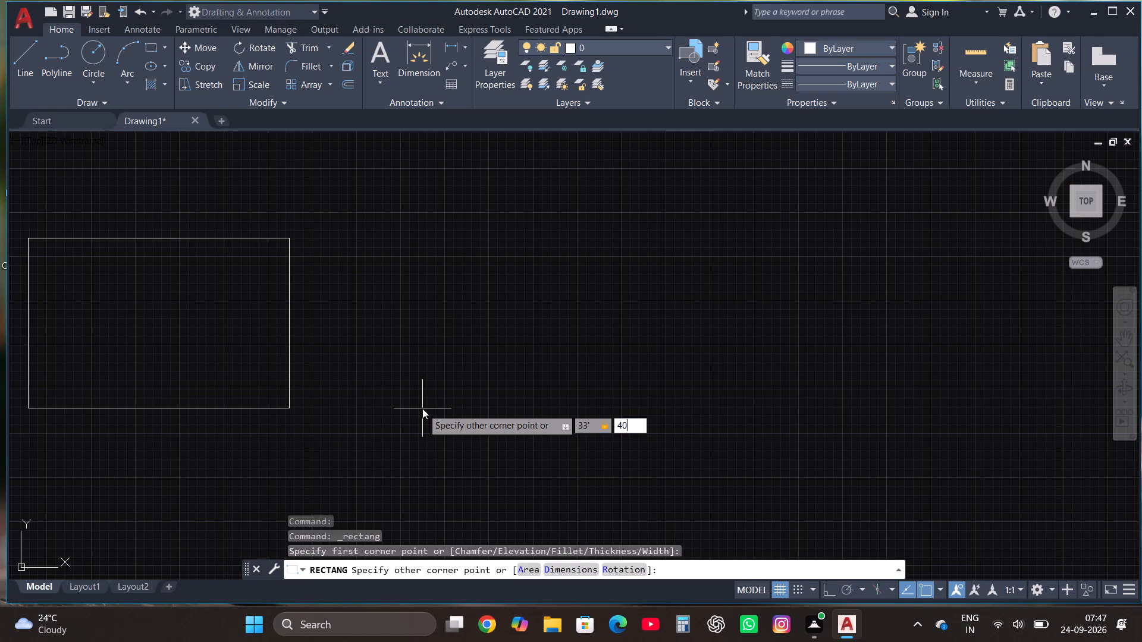
{"action": "key", "text": "apostrophe"}
{"action": "key", "text": "Return"}
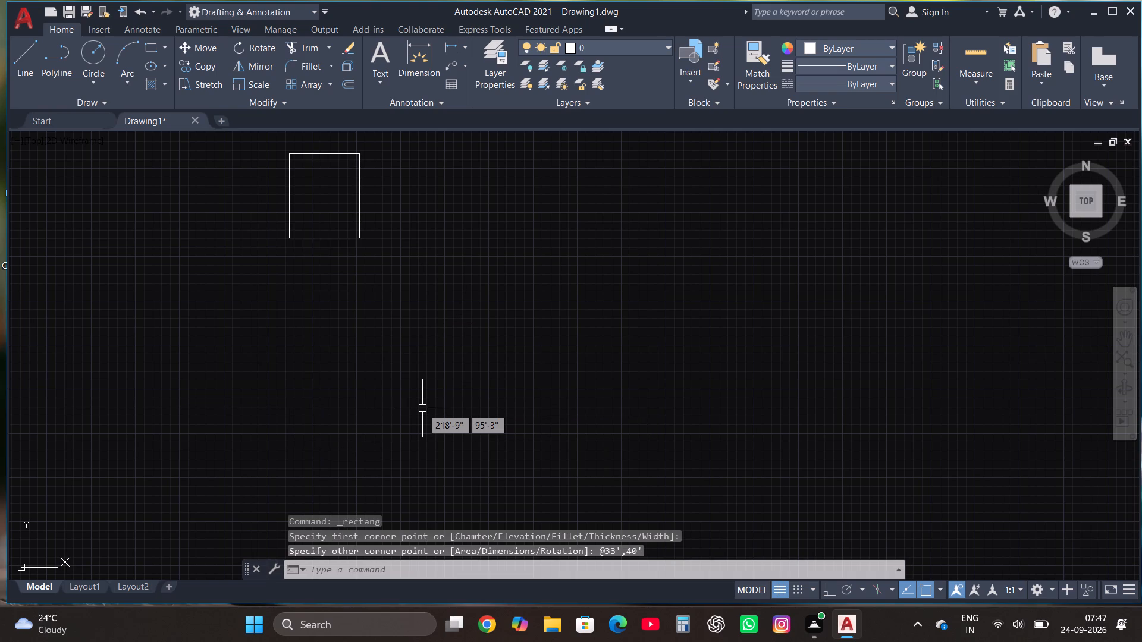
{"action": "key", "text": "Escape"}
Offset the 33' by 40' rectangle inward by 9" to form the wall thickness.
{"action": "scroll", "coordinate": [422, 408], "scroll_direction": "down", "scroll_amount": 2}
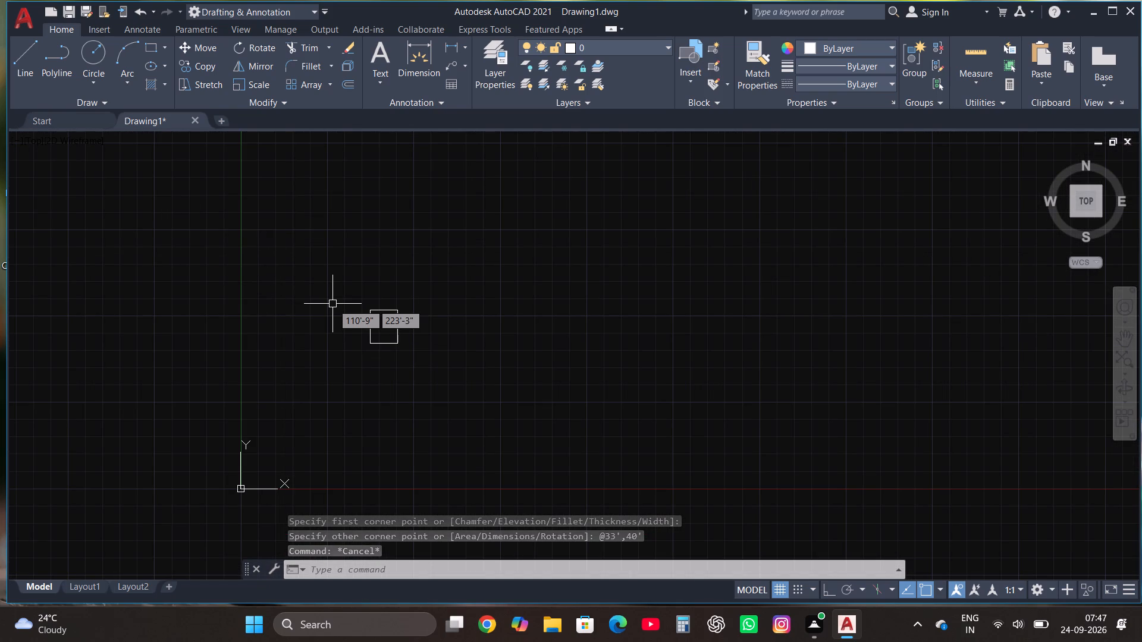
{"action": "scroll", "coordinate": [375, 322], "scroll_direction": "up", "scroll_amount": 3}
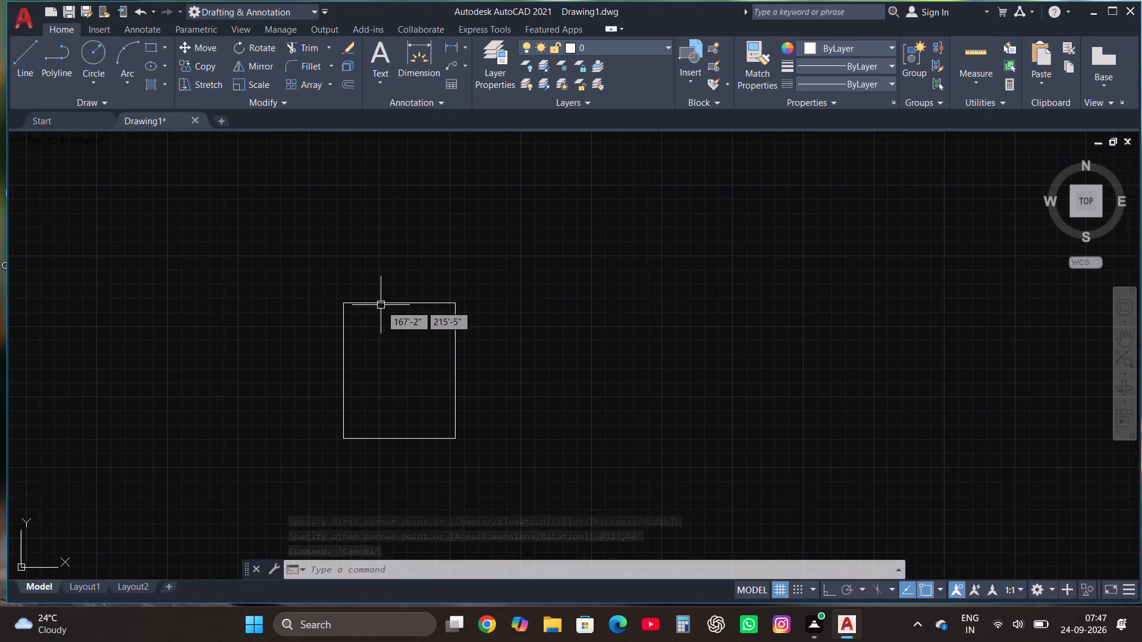
{"action": "left_click_drag", "start_coordinate": [378, 316], "coordinate": [369, 306]}
{"action": "left_click", "coordinate": [338, 259]}
{"action": "left_click", "coordinate": [346, 80]}
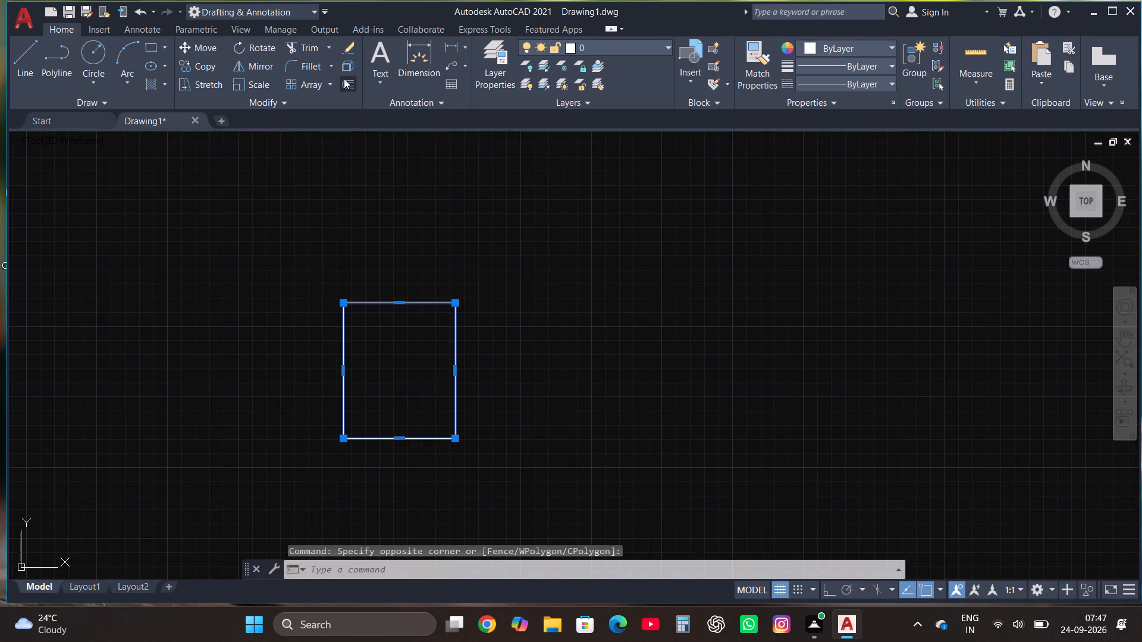
{"action": "left_click", "coordinate": [396, 303]}
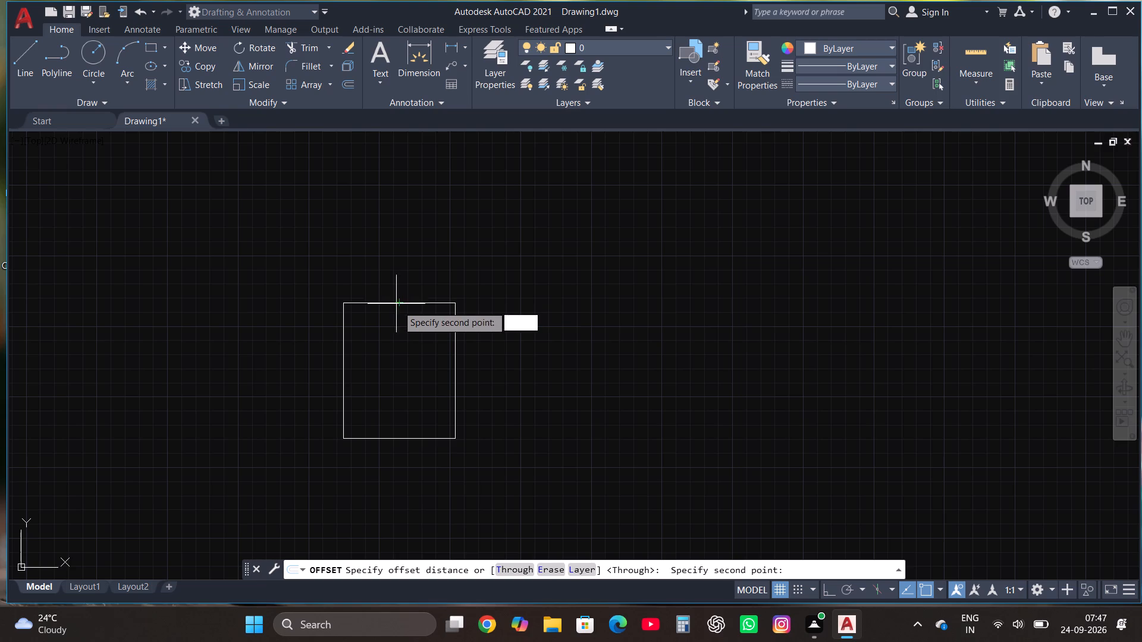
{"action": "left_click", "coordinate": [397, 311]}
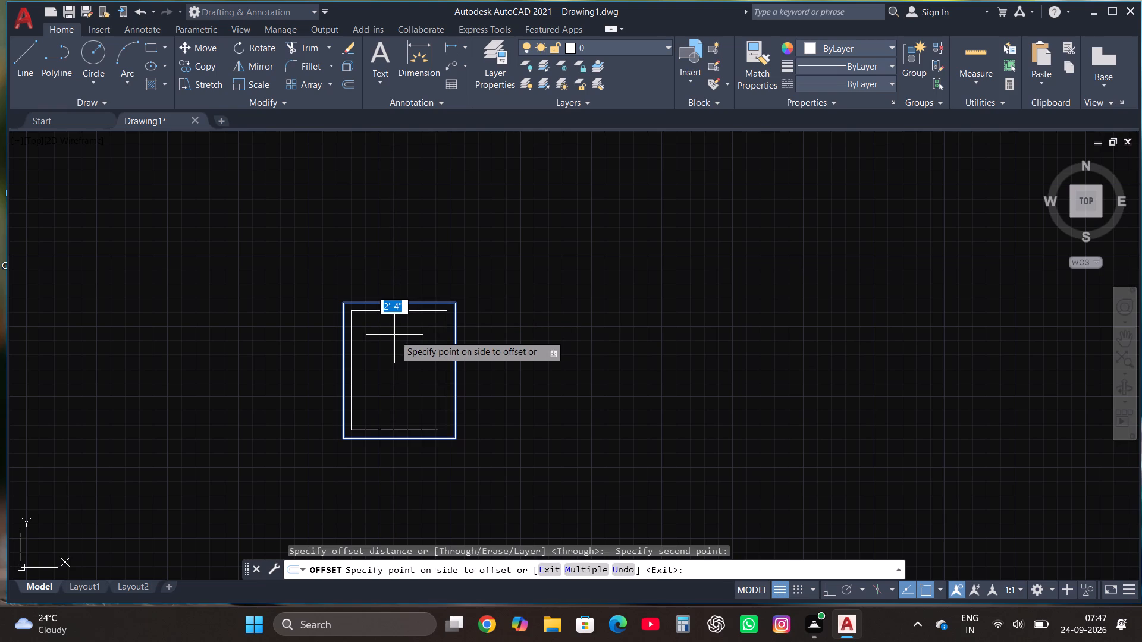
{"action": "type", "text": "9\""}
{"action": "key", "text": "Return"}
{"action": "key", "text": "Escape"}
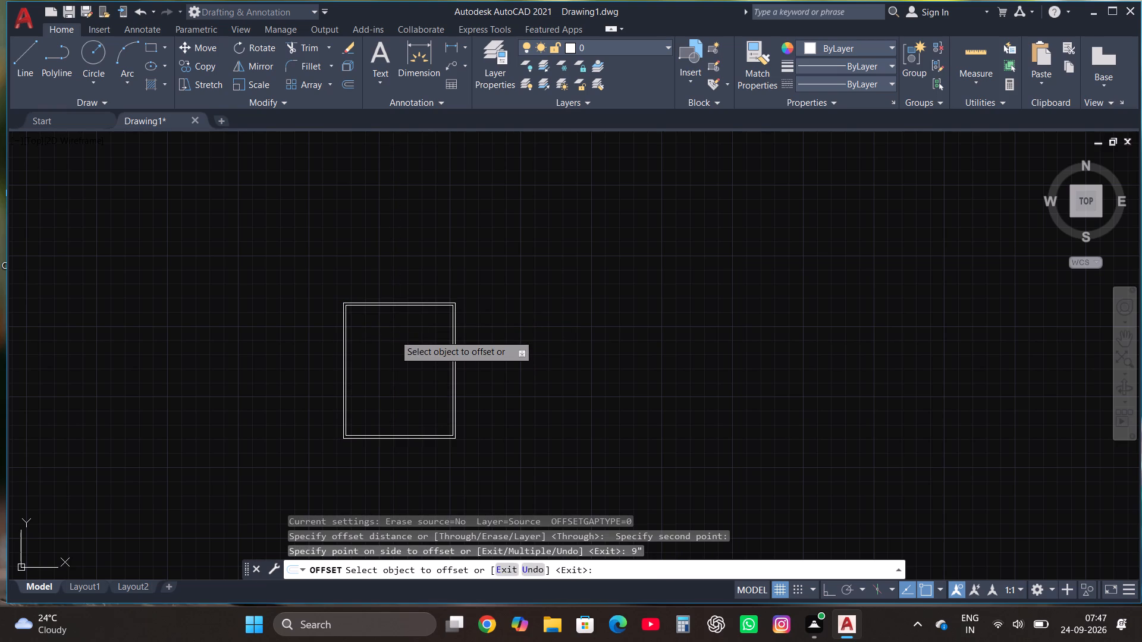
With Ortho on, draw room lines from the inner wall's upper-left corner: 11'3" right, 12'3" down, and 11'3" back left.
{"action": "scroll", "coordinate": [394, 334], "scroll_direction": "up", "scroll_amount": 2}
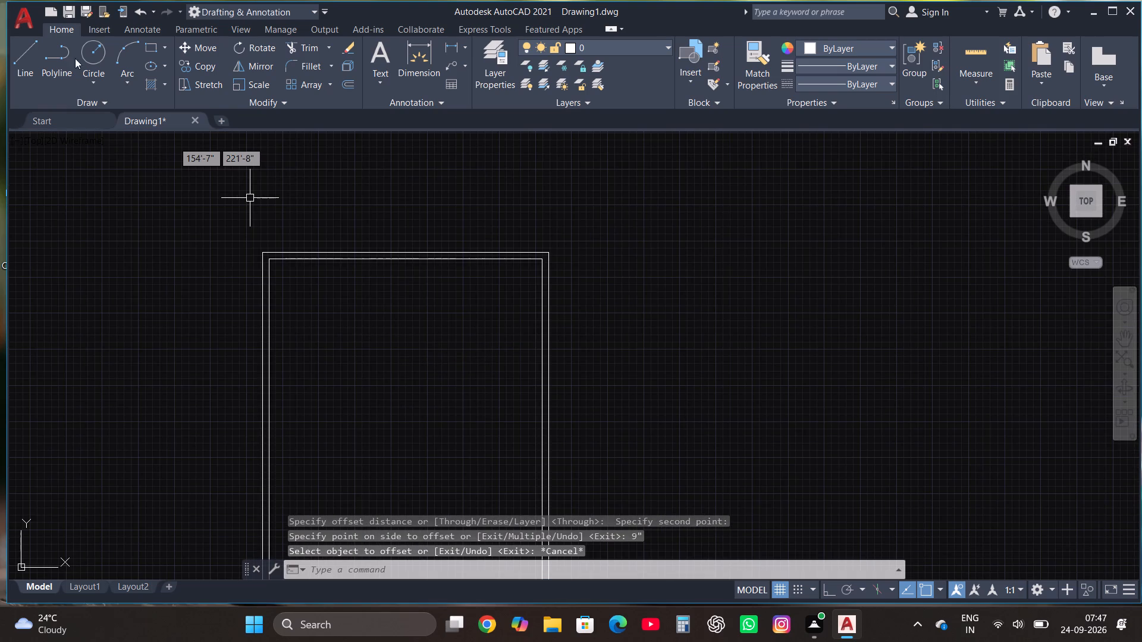
{"action": "left_click", "coordinate": [33, 49]}
{"action": "scroll", "coordinate": [537, 169], "scroll_direction": "down", "scroll_amount": 1}
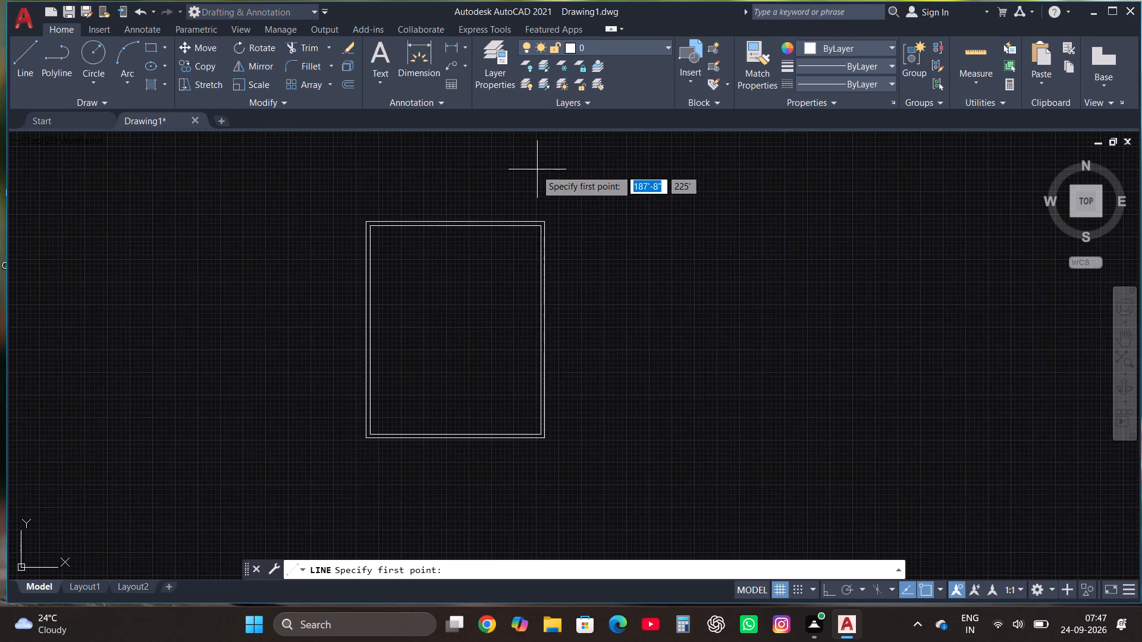
{"action": "scroll", "coordinate": [391, 231], "scroll_direction": "up", "scroll_amount": 4}
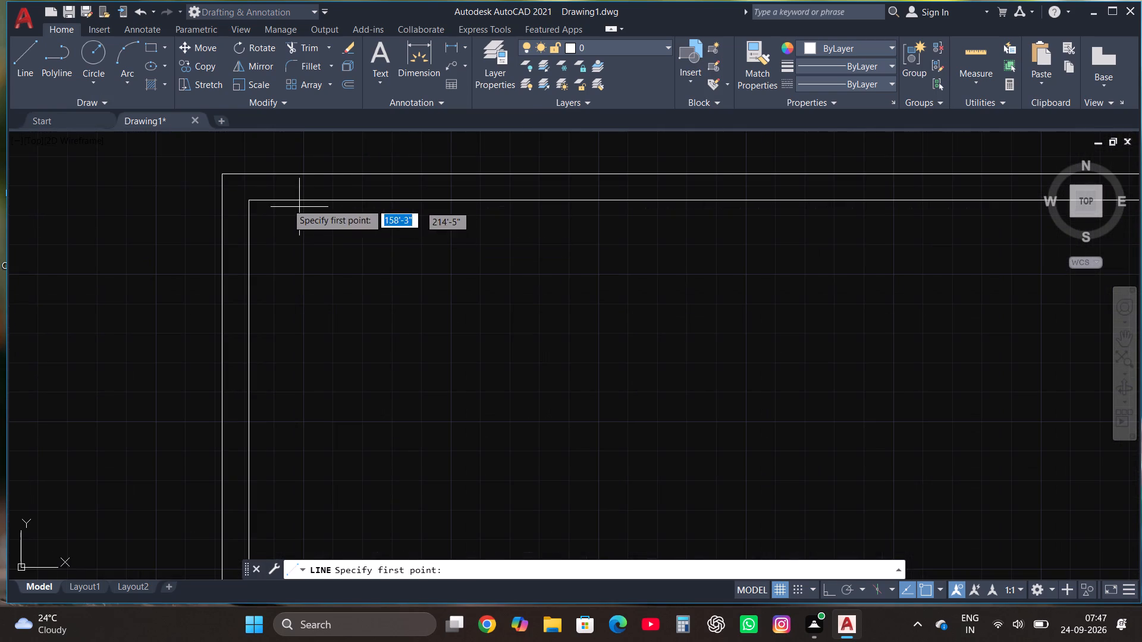
{"action": "left_click", "coordinate": [251, 202]}
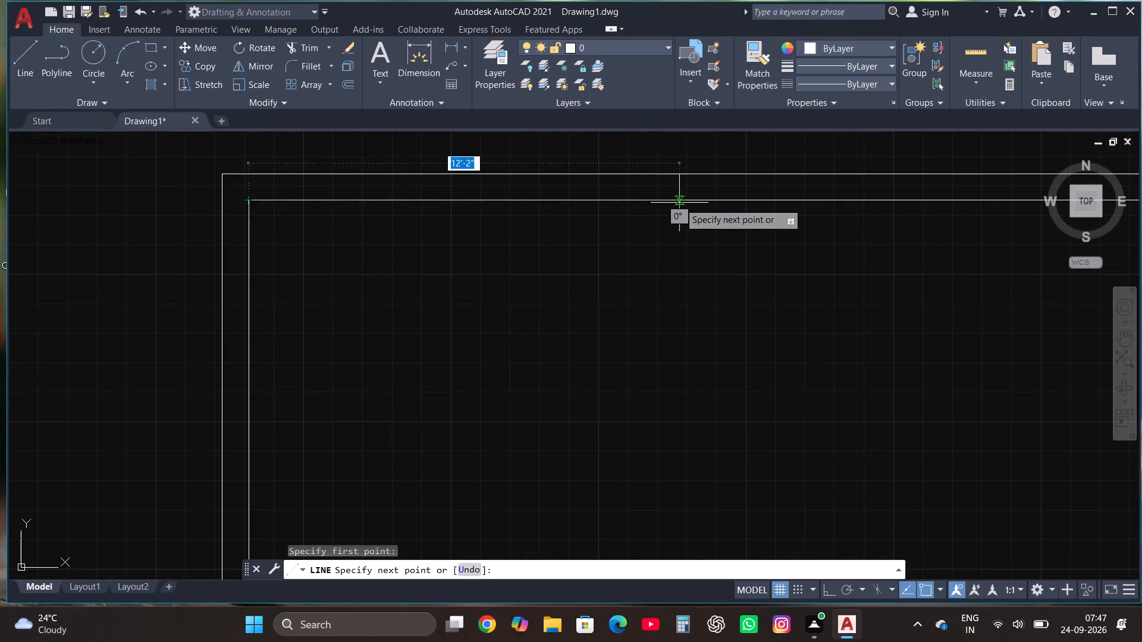
{"action": "key", "text": "F8"}
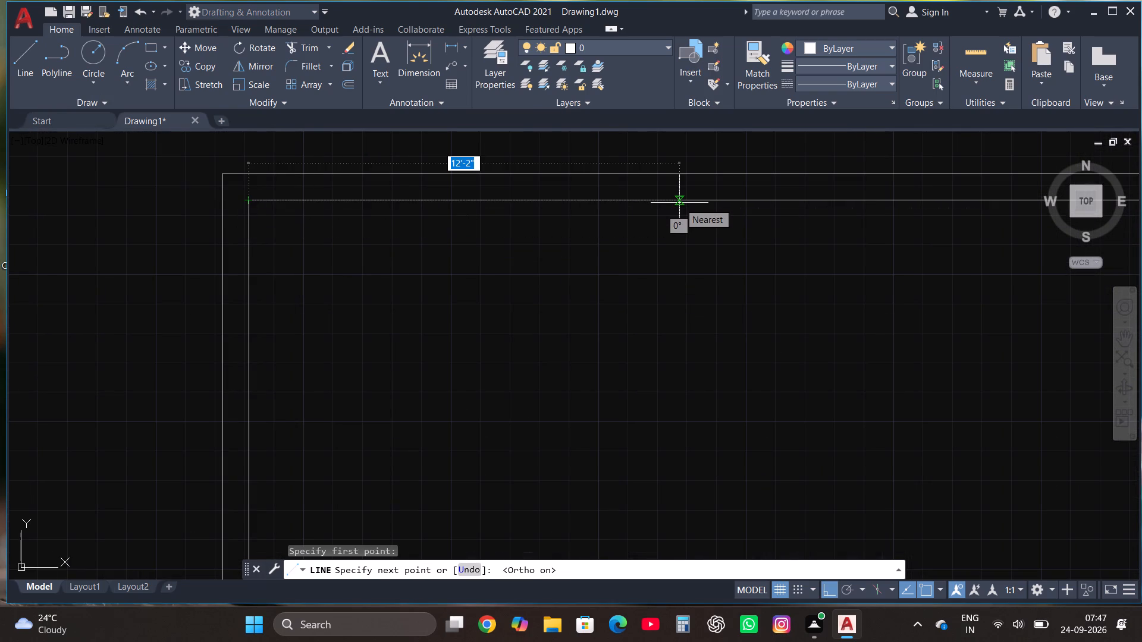
{"action": "type", "text": "11'"}
{"action": "type", "text": "3\""}
{"action": "key", "text": "Return"}
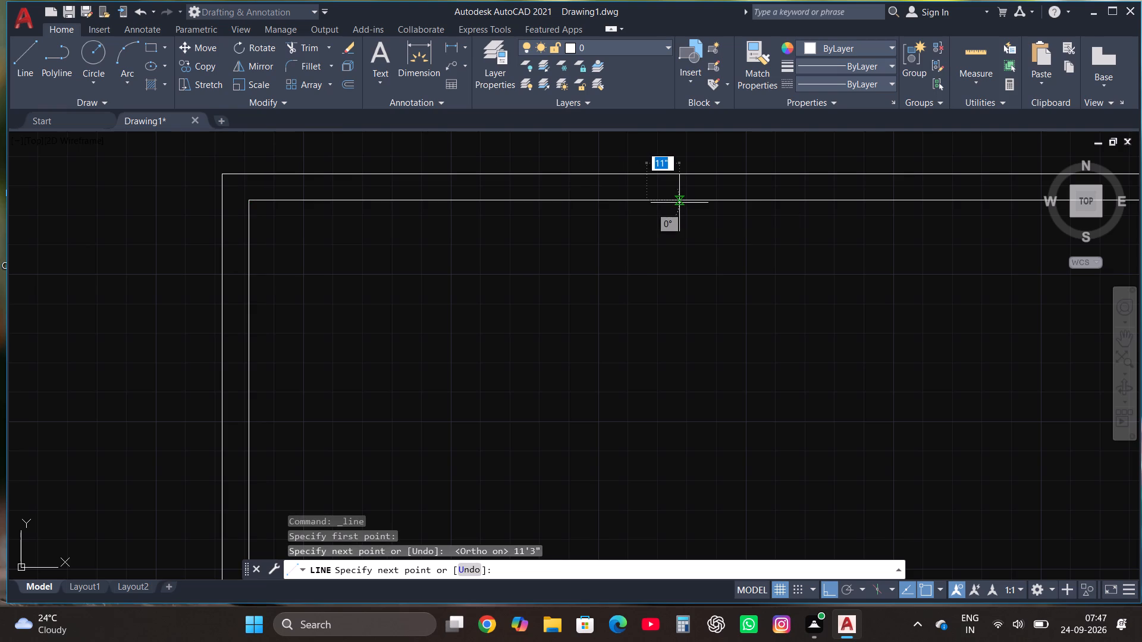
{"action": "type", "text": "12'3\""}
{"action": "key", "text": "Return"}
{"action": "scroll", "coordinate": [650, 385], "scroll_direction": "down", "scroll_amount": 5}
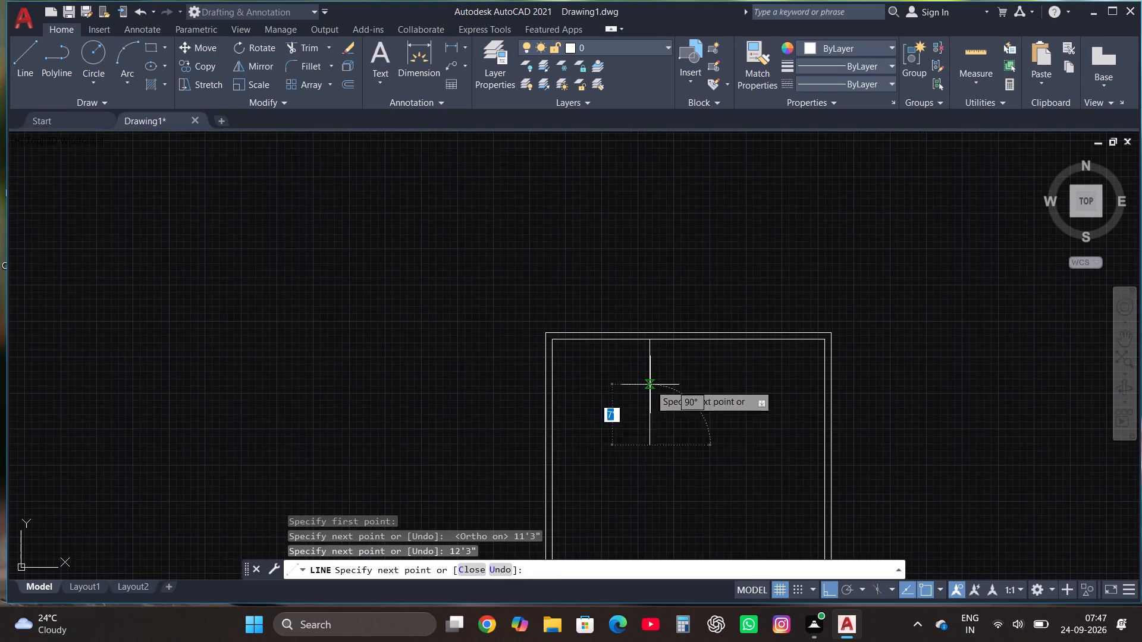
{"action": "type", "text": "11'"}
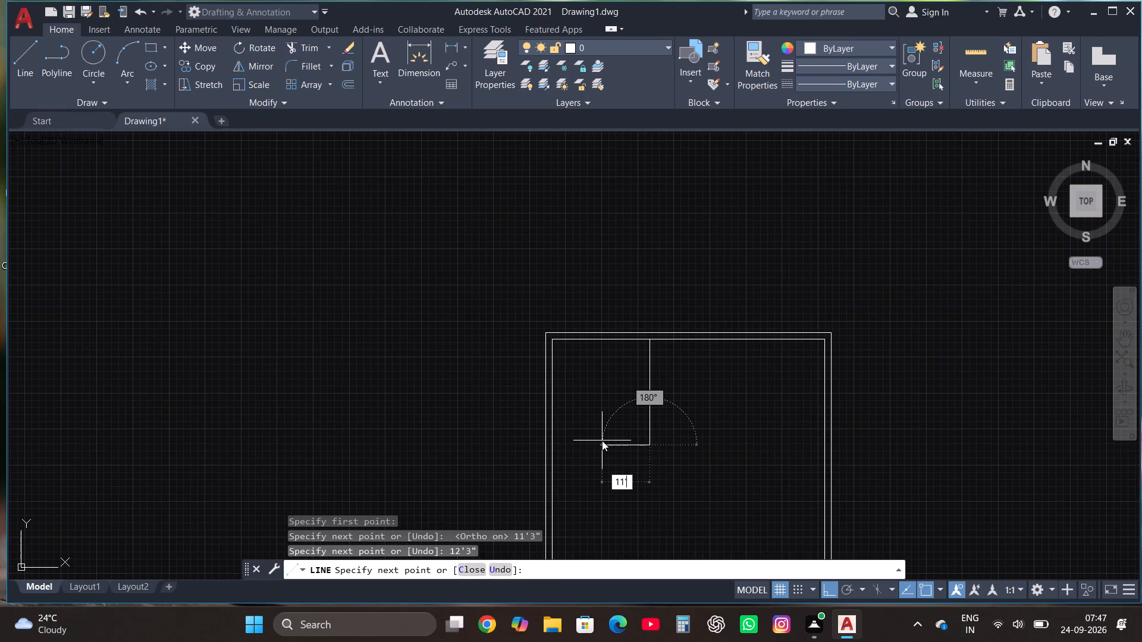
{"action": "type", "text": "3\""}
{"action": "key", "text": "Return"}
{"action": "key", "text": "Escape"}
Save the drawing in the Downloads folder as "3bhk 33 40".
{"action": "scroll", "coordinate": [607, 358], "scroll_direction": "down", "scroll_amount": 2}
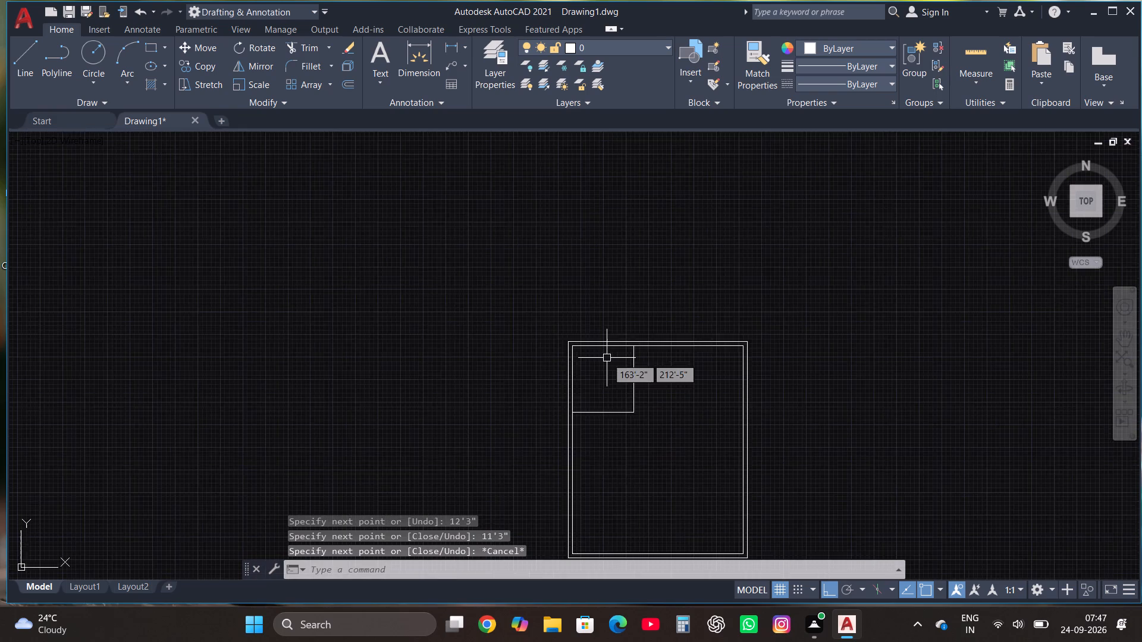
{"action": "scroll", "coordinate": [616, 401], "scroll_direction": "up", "scroll_amount": 2}
{"action": "key", "text": "ctrl+s"}
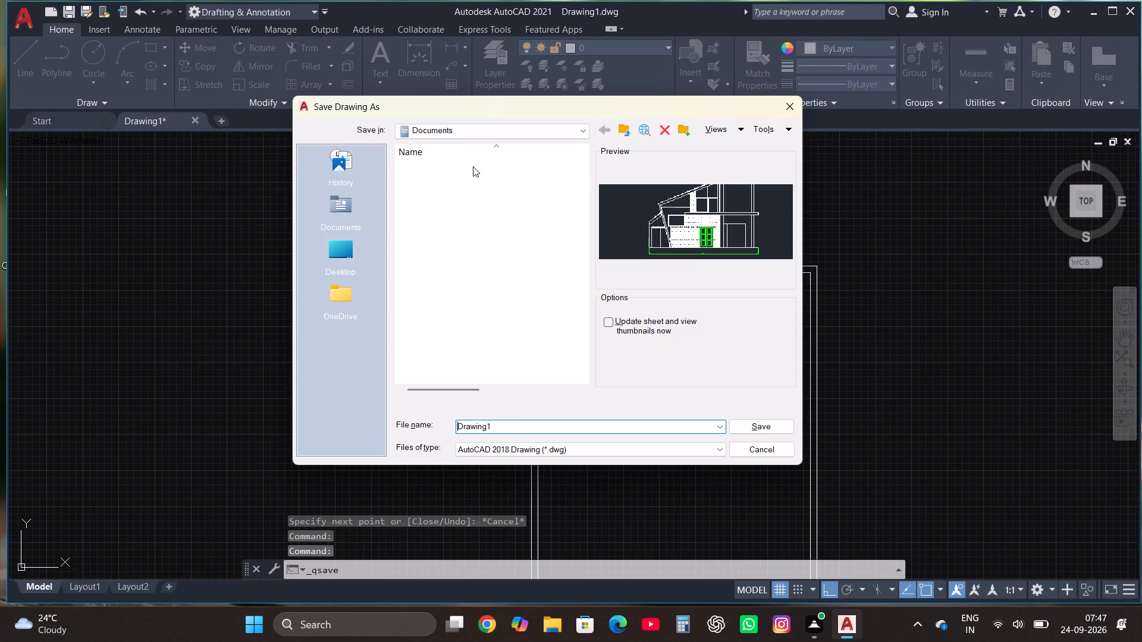
{"action": "left_click", "coordinate": [521, 136]}
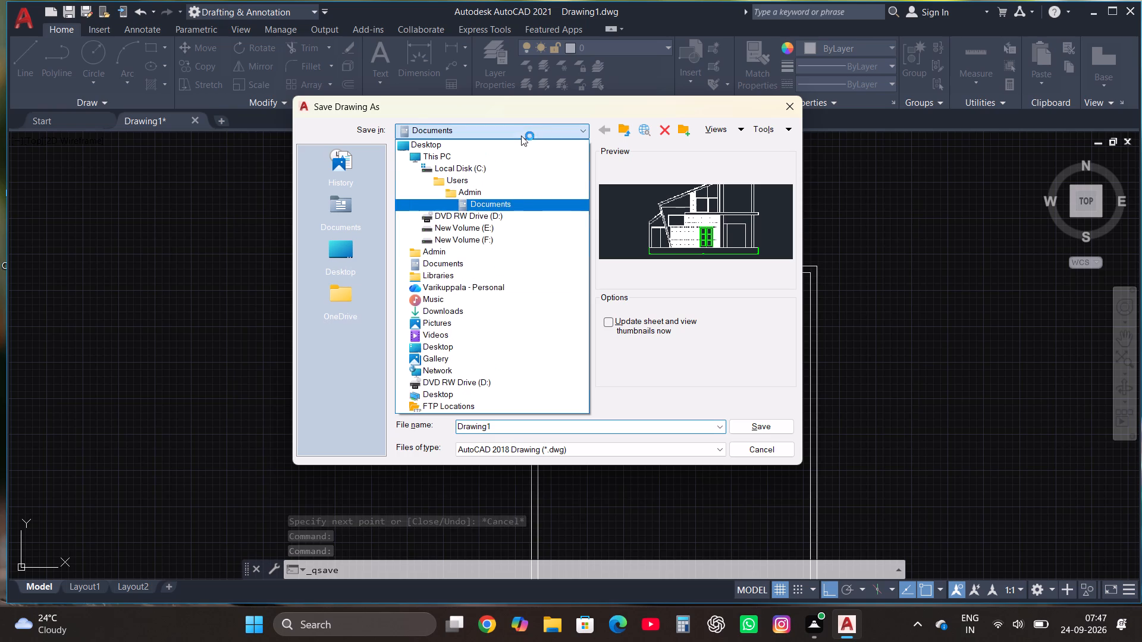
{"action": "left_click", "coordinate": [492, 309]}
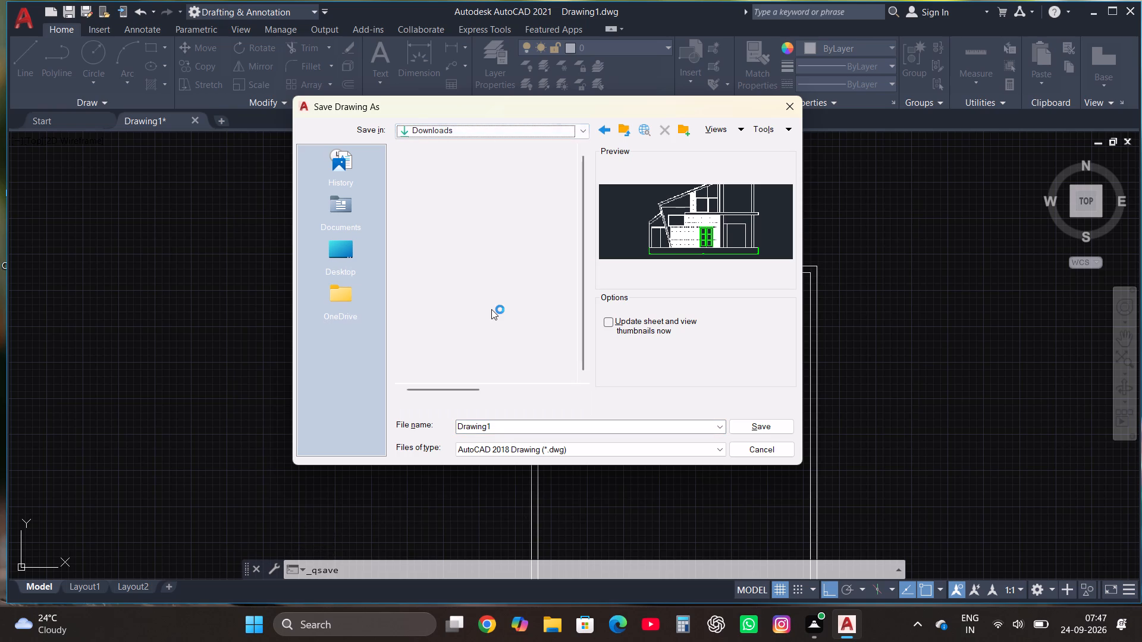
{"action": "left_click", "coordinate": [525, 432]}
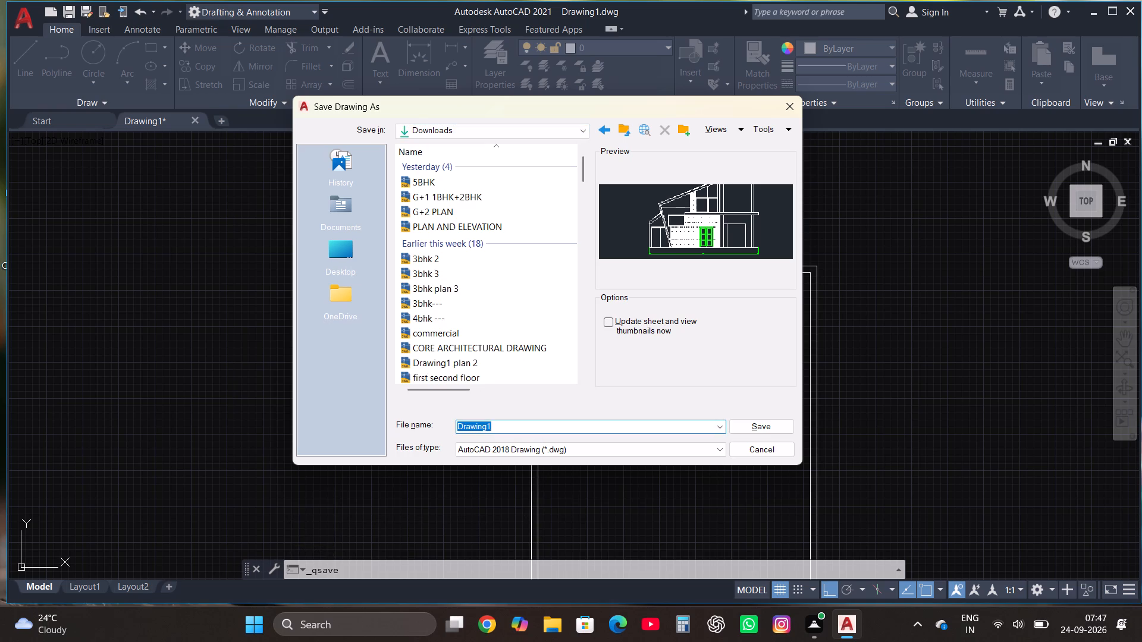
{"action": "type", "text": "3b"}
{"action": "key", "text": "h"}
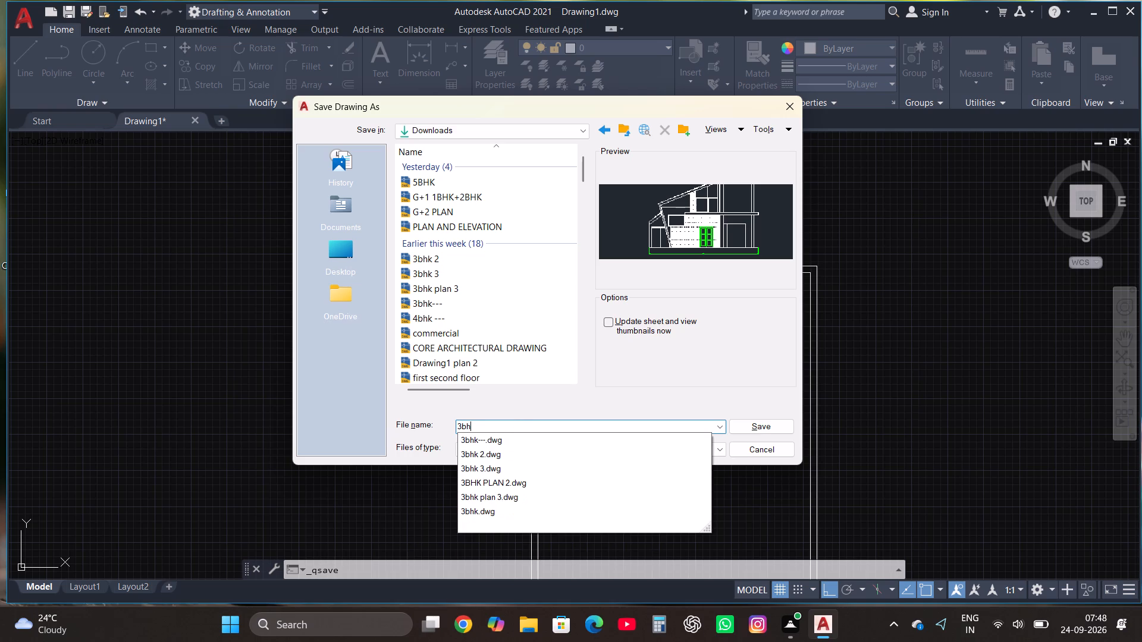
{"action": "type", "text": "k"}
{"action": "key", "text": "space"}
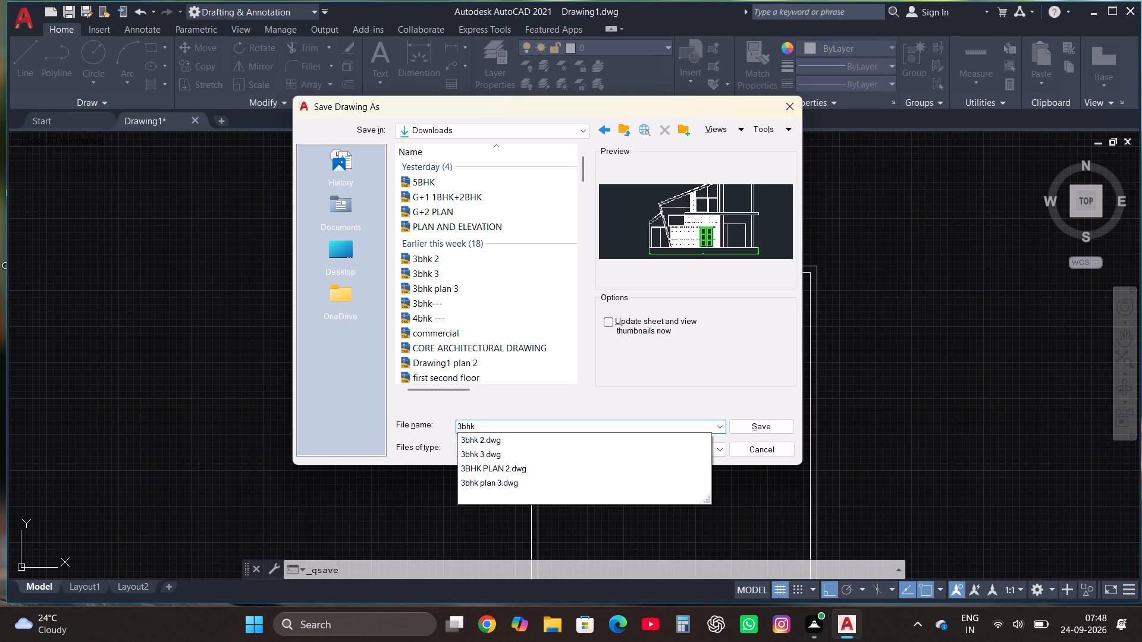
{"action": "type", "text": "33*40"}
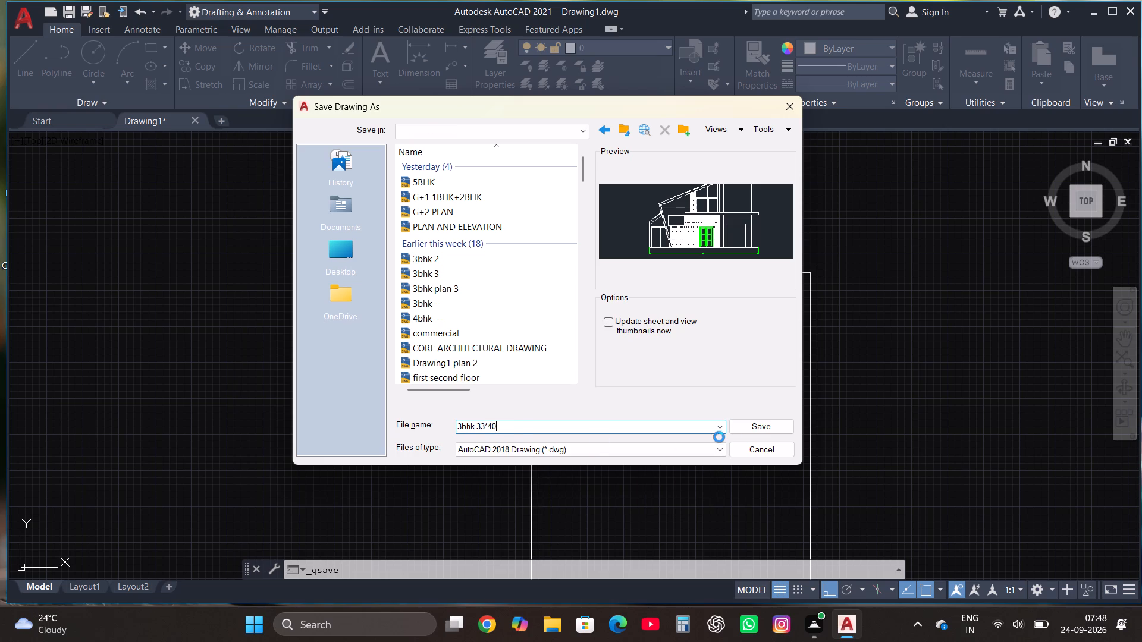
{"action": "left_click", "coordinate": [764, 433]}
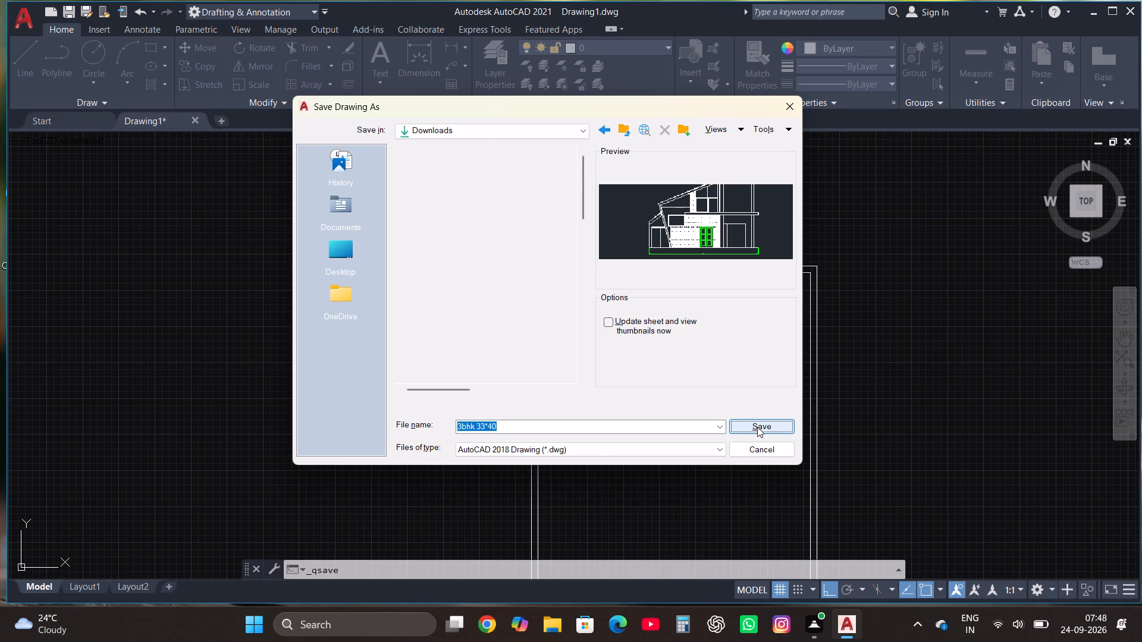
{"action": "left_click", "coordinate": [504, 425]}
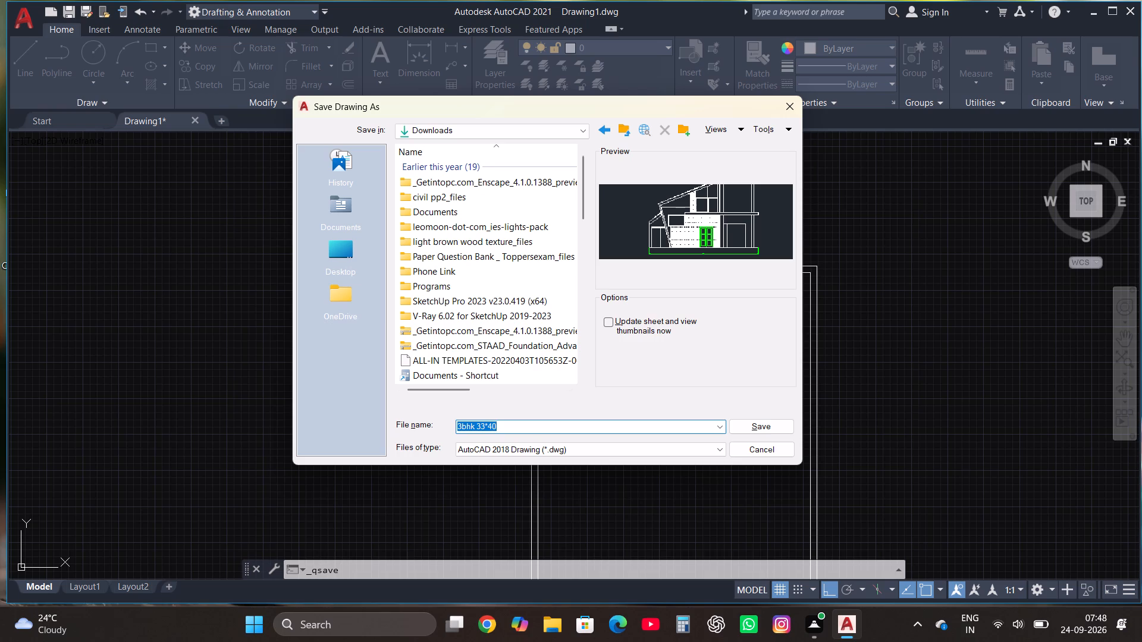
{"action": "left_click", "coordinate": [487, 424]}
{"action": "key", "text": "BackSpace"}
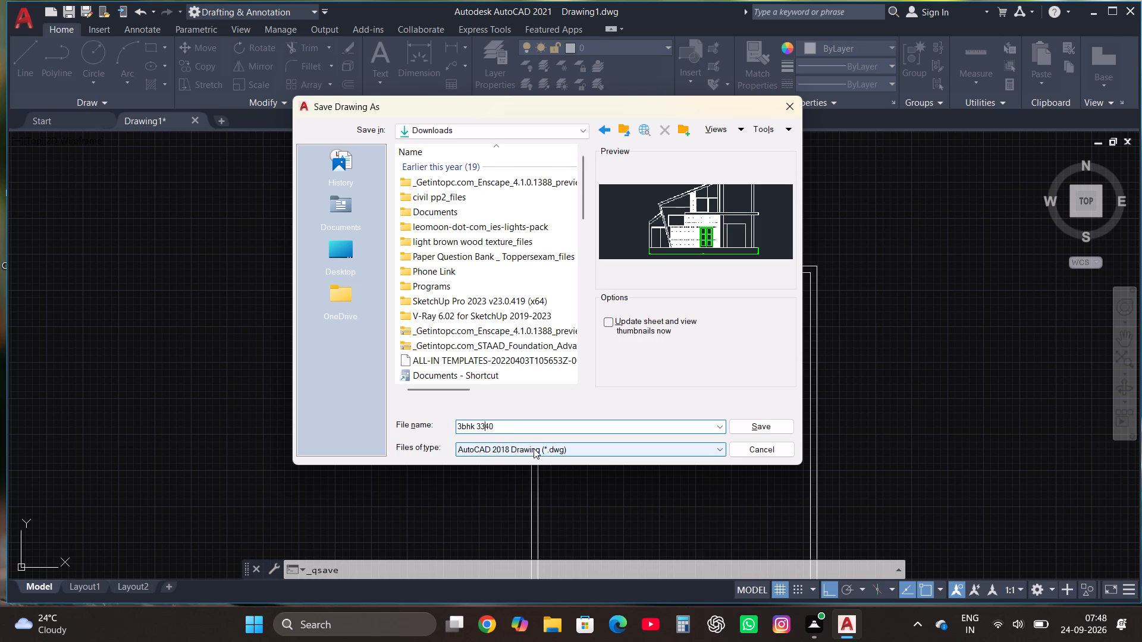
{"action": "key", "text": "space"}
{"action": "left_click", "coordinate": [754, 424]}
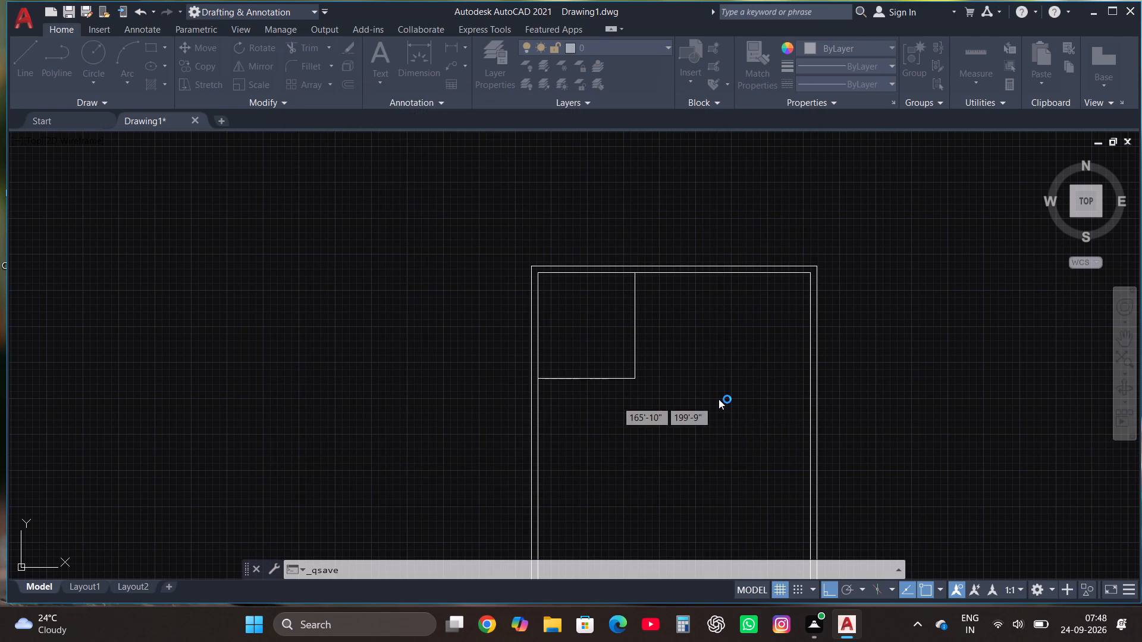
Offset the upper-left room's bottom line downward and its right-hand line outward by 4.5" to form partition walls.
{"action": "left_click", "coordinate": [626, 398]}
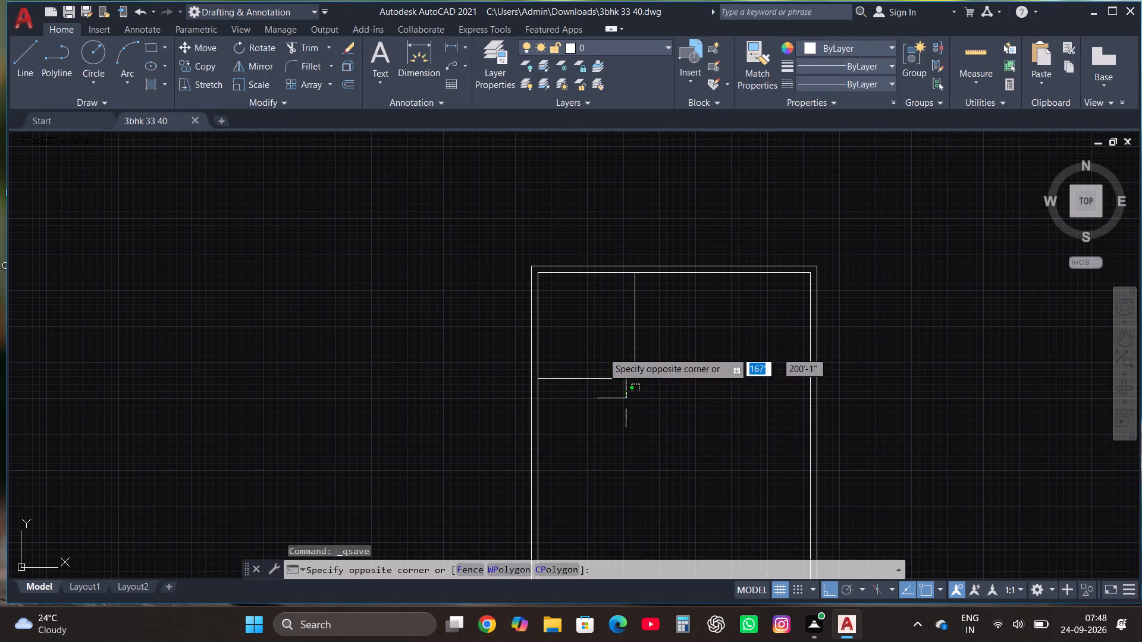
{"action": "left_click", "coordinate": [602, 351]}
{"action": "left_click", "coordinate": [346, 83]}
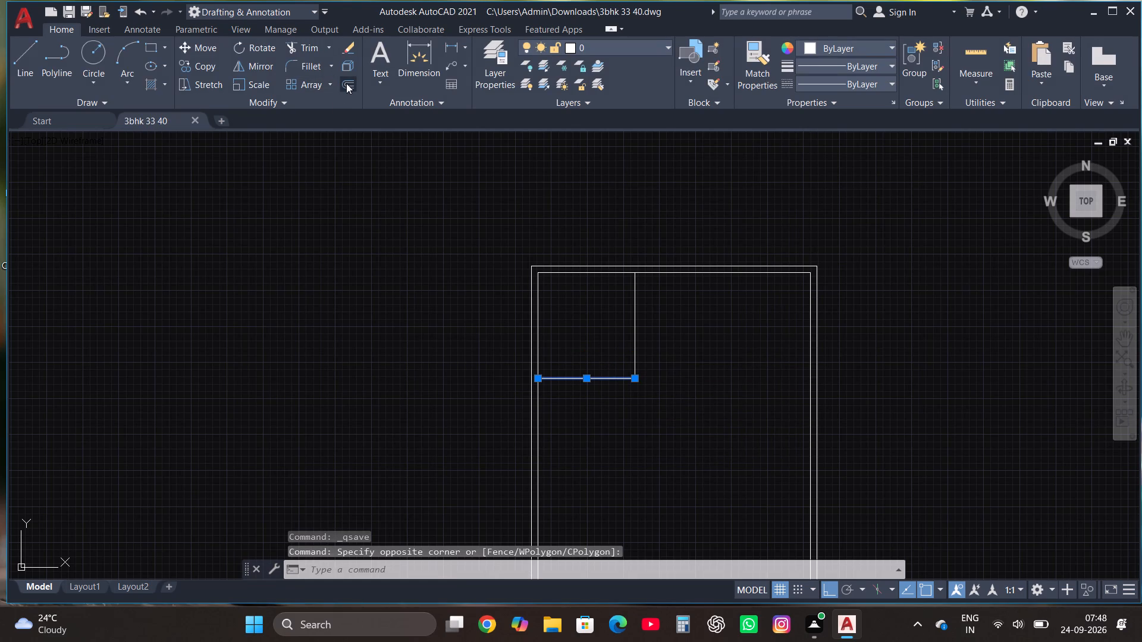
{"action": "left_click", "coordinate": [583, 380]}
{"action": "type", "text": "4.5\""}
{"action": "key", "text": "Return"}
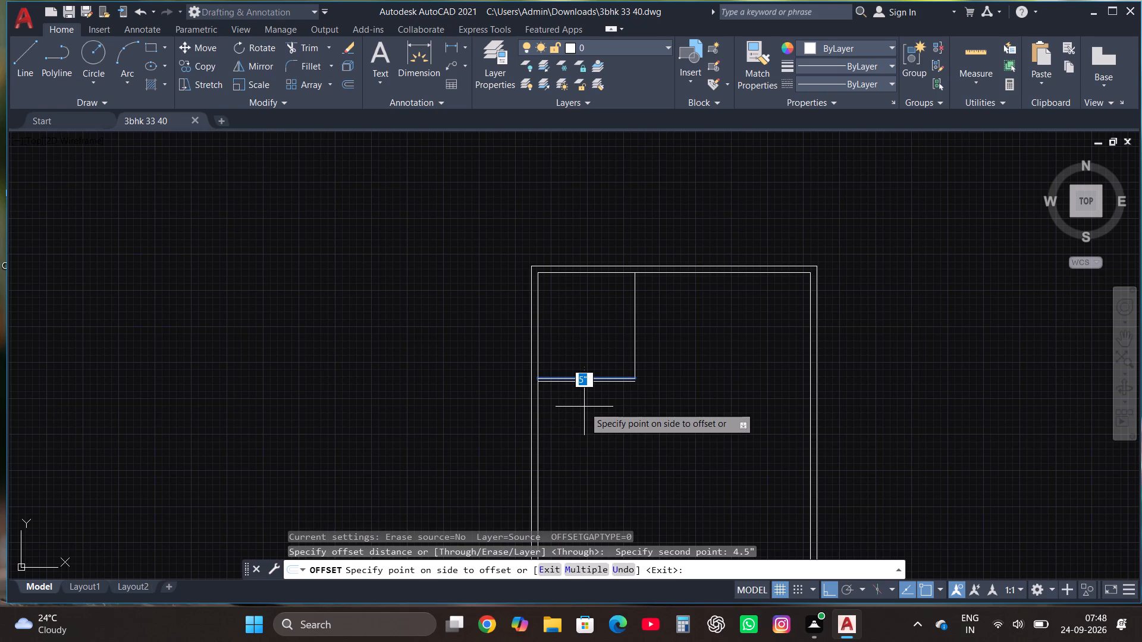
{"action": "left_click", "coordinate": [587, 422]}
{"action": "left_click", "coordinate": [633, 326]}
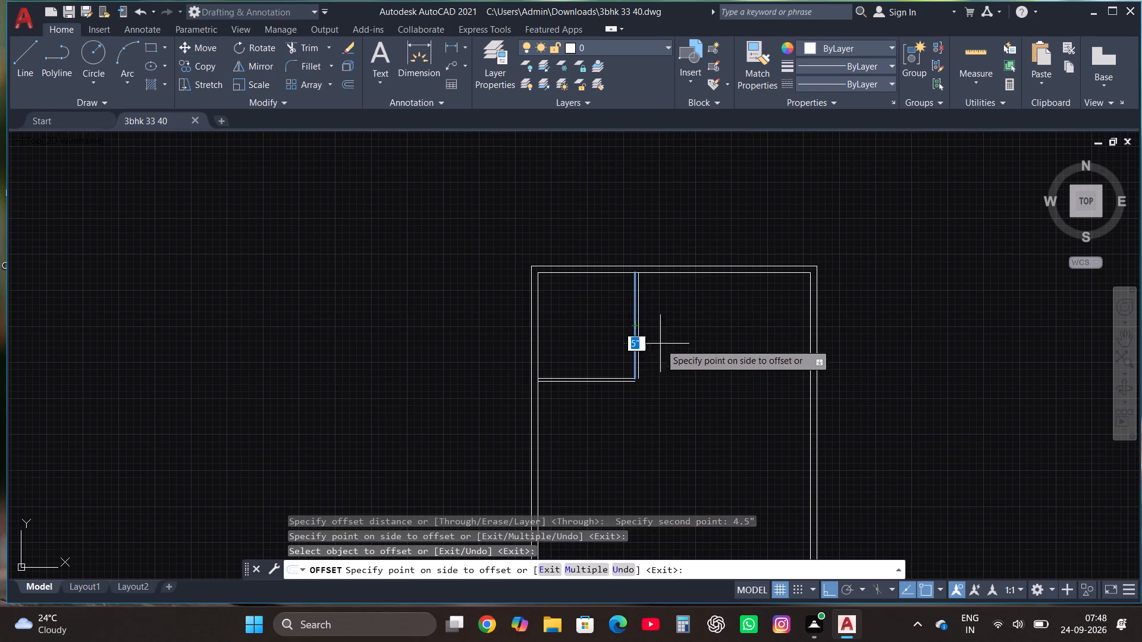
{"action": "left_click", "coordinate": [669, 345]}
{"action": "scroll", "coordinate": [666, 433], "scroll_direction": "up", "scroll_amount": 2}
{"action": "key", "text": "Escape"}
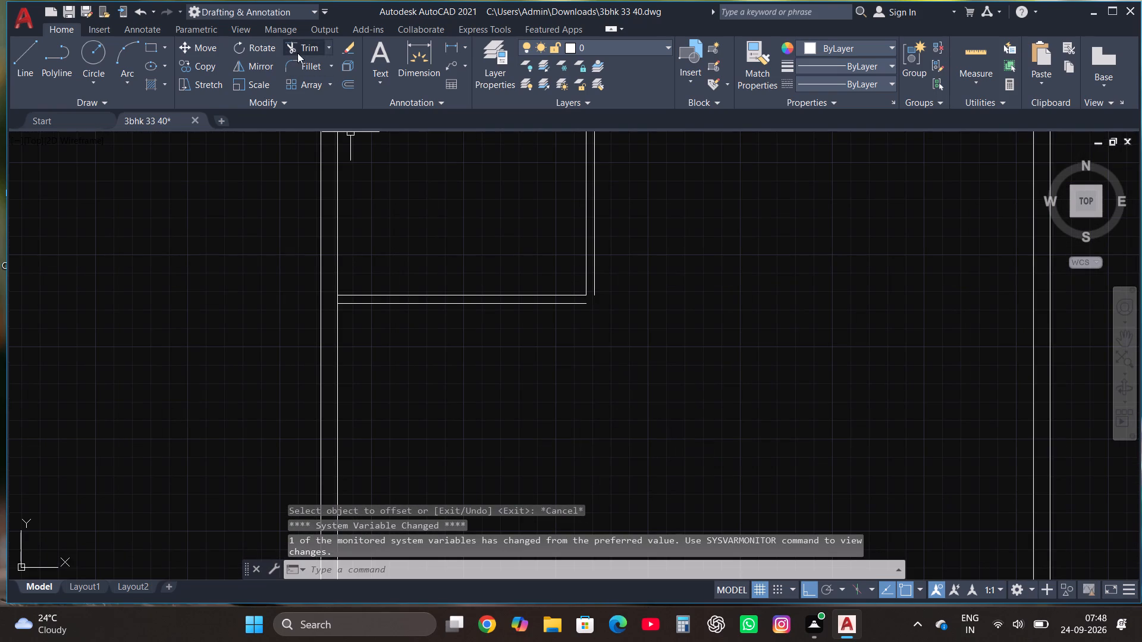
Fillet the two outer partition lines of the upper-left room so they meet in a sharp corner.
{"action": "left_click", "coordinate": [309, 62]}
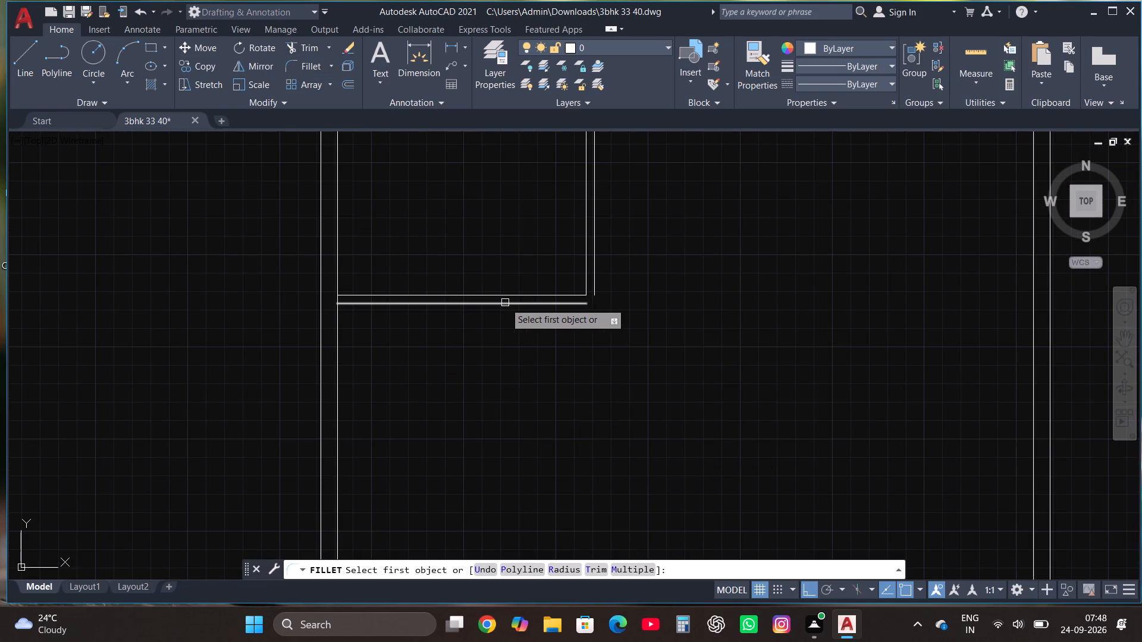
{"action": "left_click", "coordinate": [505, 303]}
{"action": "left_click", "coordinate": [595, 279]}
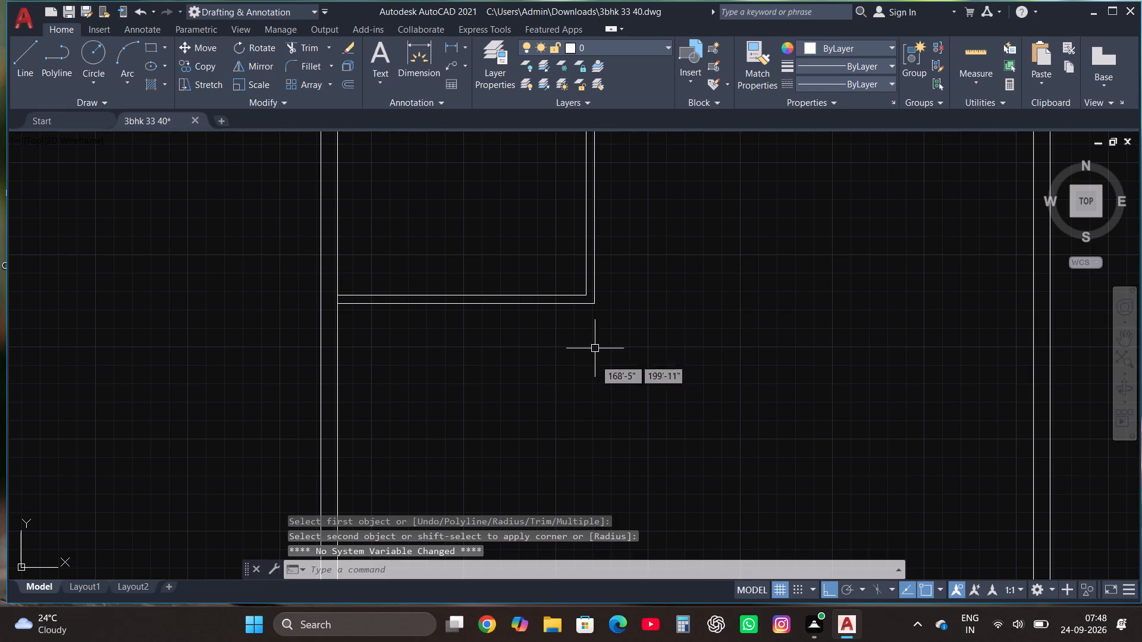
{"action": "key", "text": "Escape"}
Draw room lines from the inner wall's upper-right corner: 11'3" left, 12'3" down, and 11'3" back right.
{"action": "scroll", "coordinate": [589, 399], "scroll_direction": "down", "scroll_amount": 1}
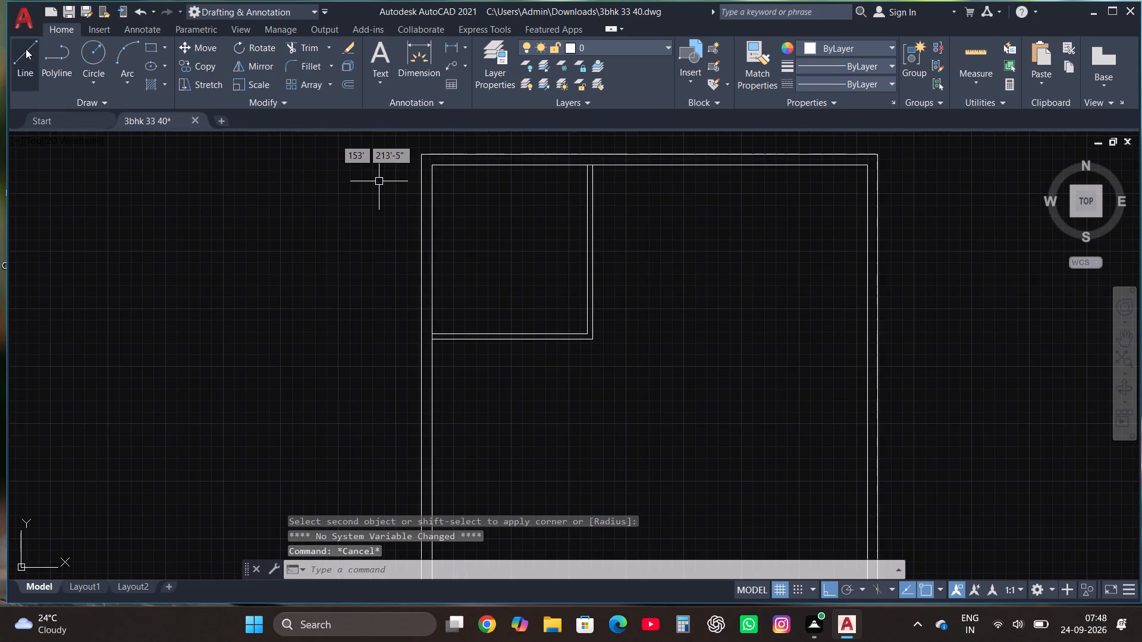
{"action": "left_click", "coordinate": [26, 49]}
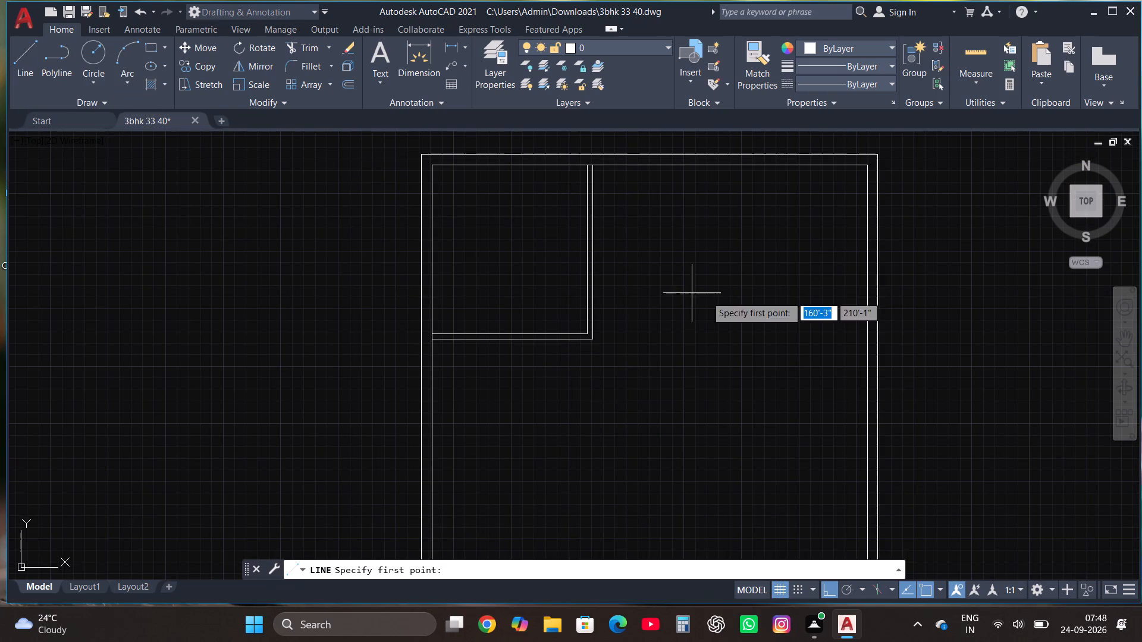
{"action": "left_click", "coordinate": [866, 168]}
{"action": "type", "text": "11'3\""}
{"action": "key", "text": "Return"}
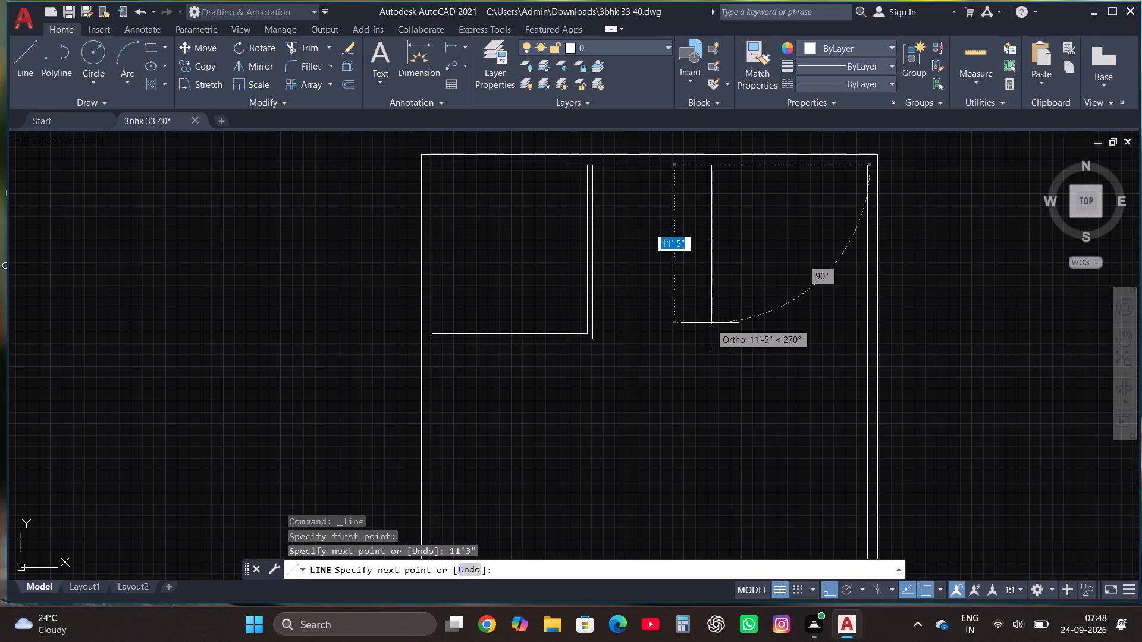
{"action": "type", "text": "12'3\""}
{"action": "key", "text": "Return"}
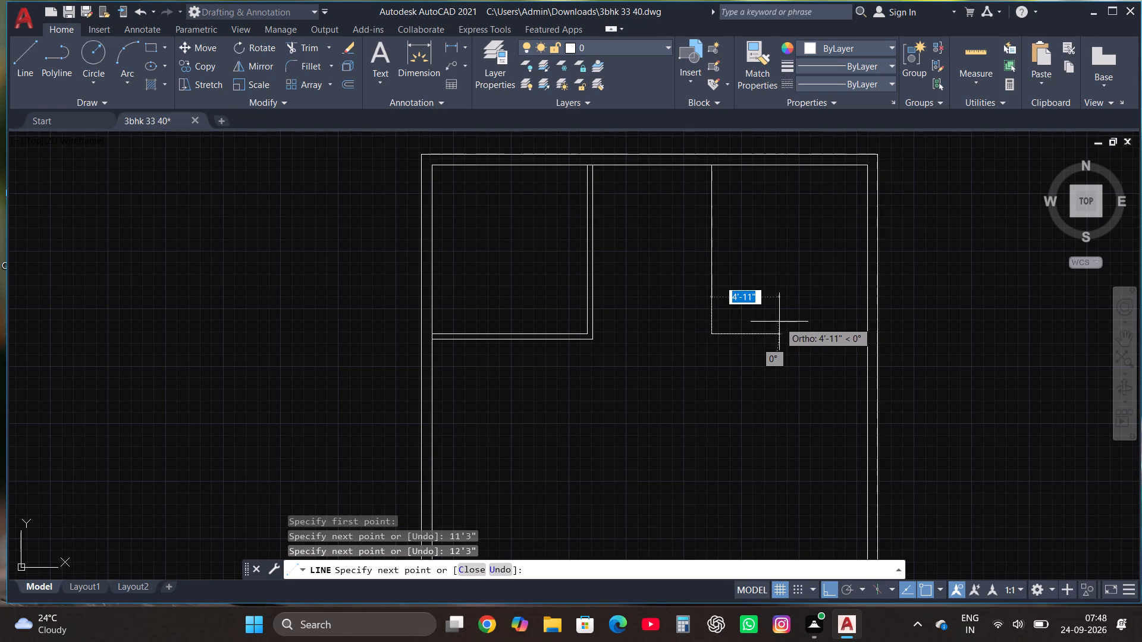
{"action": "type", "text": "111"}
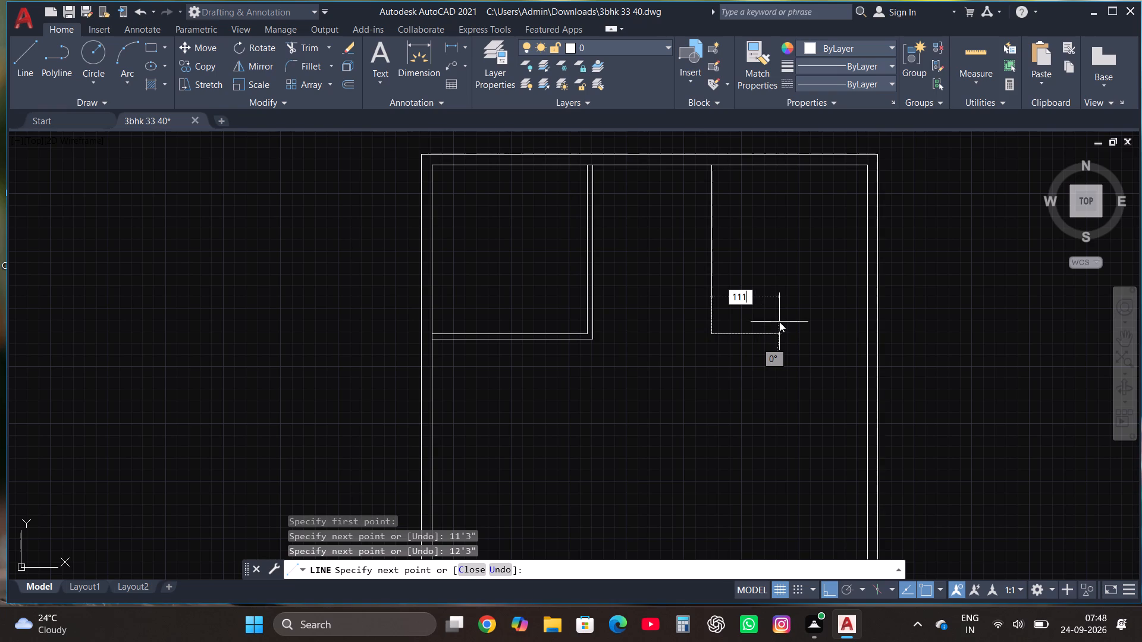
{"action": "key", "text": "BackSpace"}
{"action": "type", "text": "'3\""}
{"action": "key", "text": "Return"}
{"action": "key", "text": "Escape"}
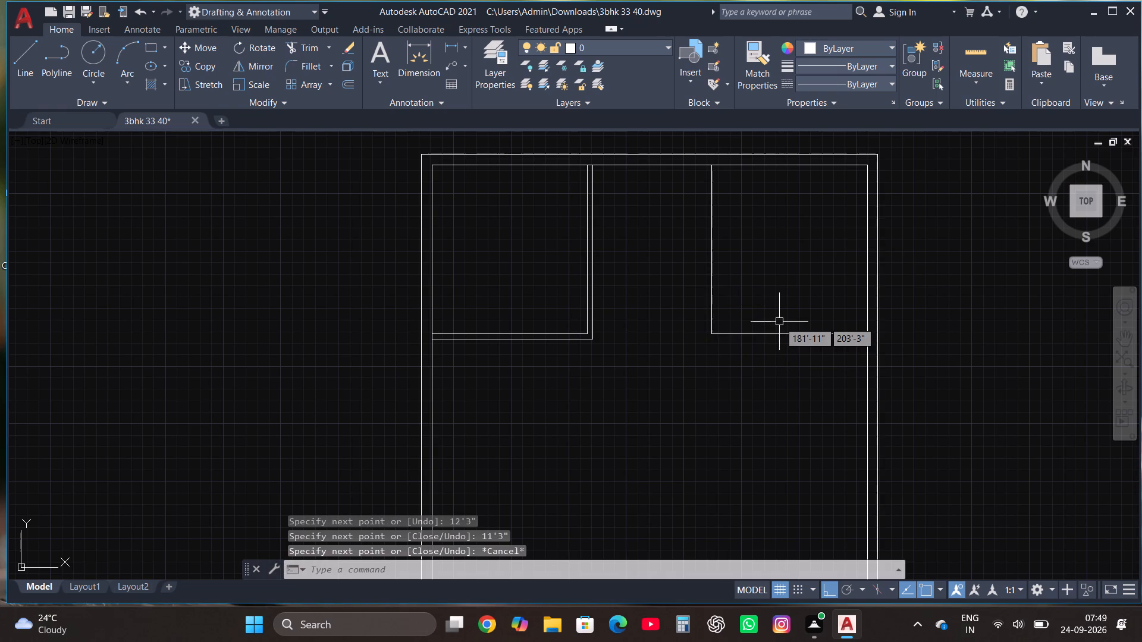
Offset the upper-right room's left-hand line outward and its bottom line downward by 4.5" to form partition walls.
{"action": "left_click", "coordinate": [749, 348]}
{"action": "left_click", "coordinate": [680, 273]}
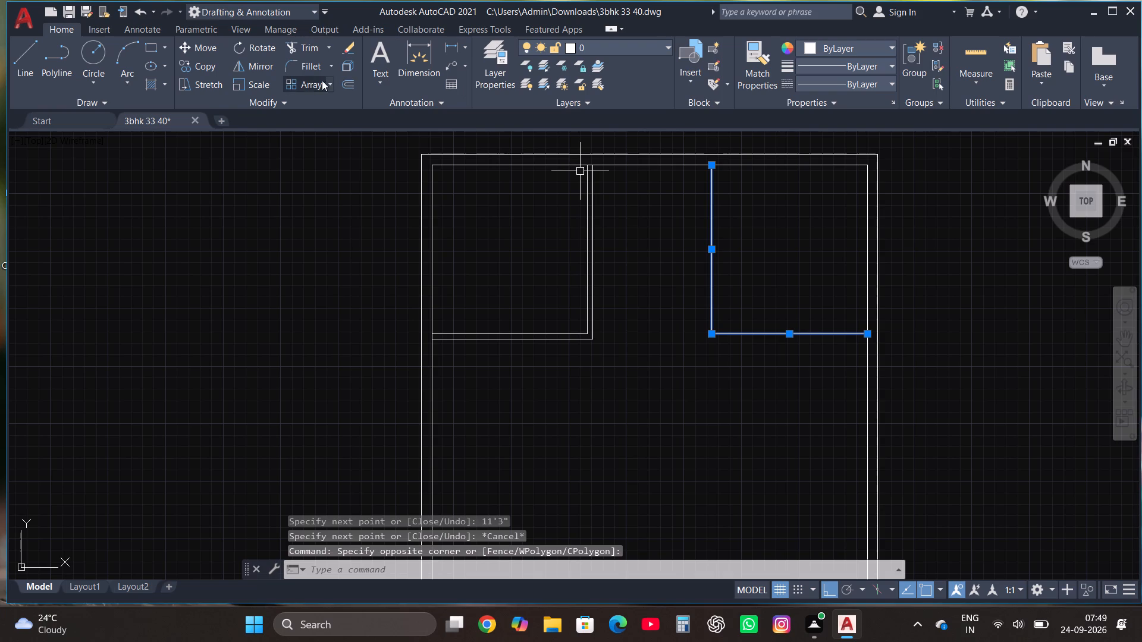
{"action": "left_click", "coordinate": [344, 85]}
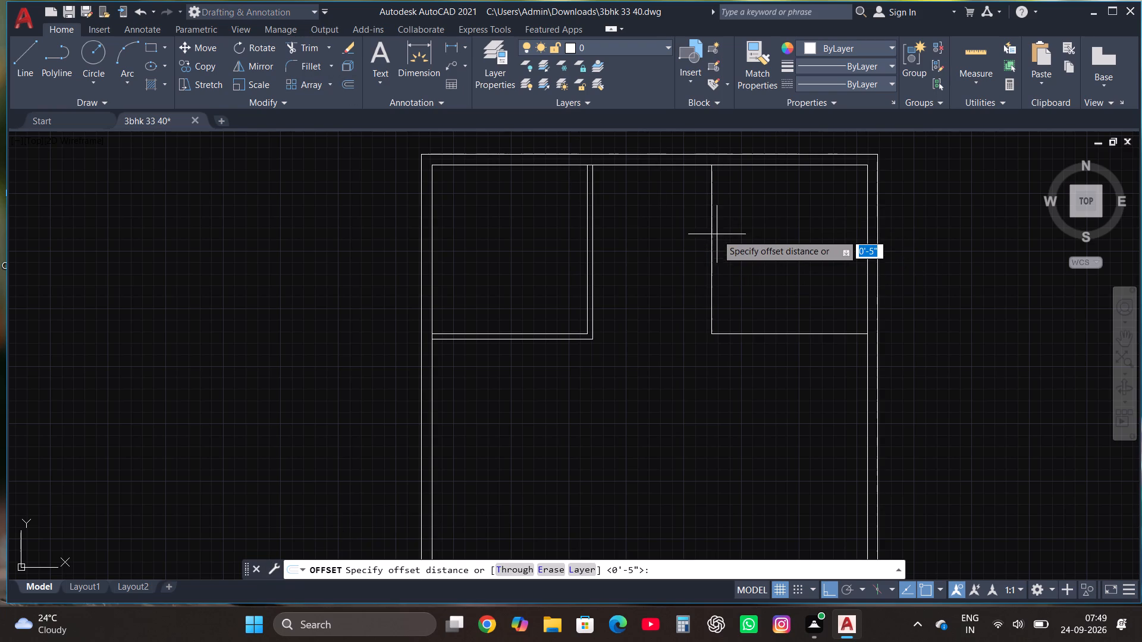
{"action": "left_click", "coordinate": [713, 229]}
{"action": "left_click", "coordinate": [702, 228]}
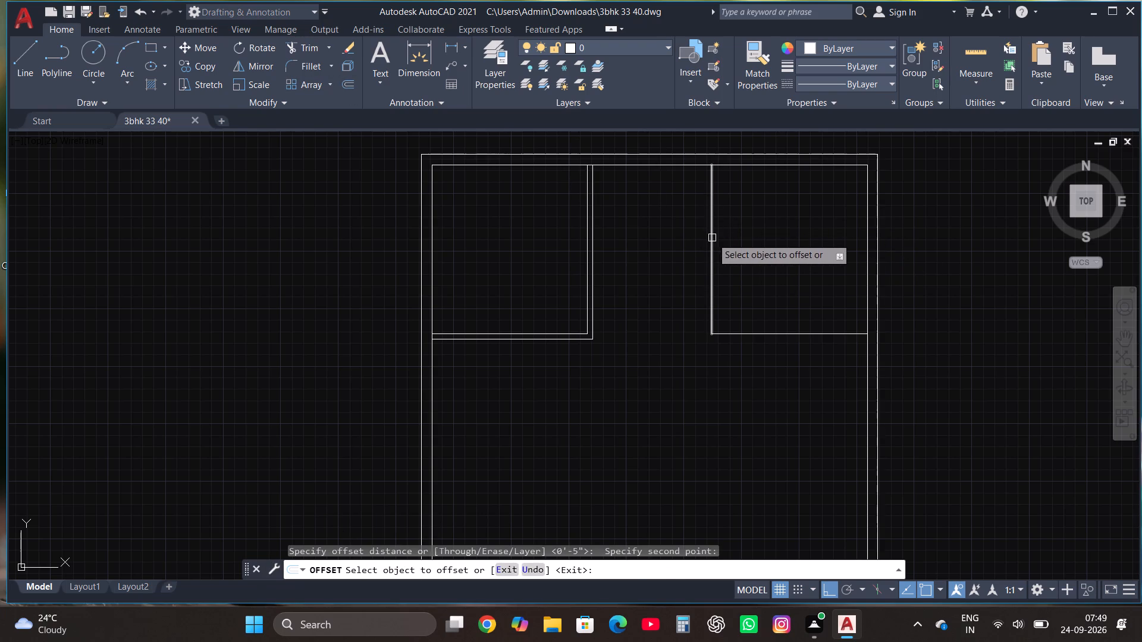
{"action": "left_click", "coordinate": [711, 238]}
{"action": "type", "text": "4.5\""}
{"action": "key", "text": "Return"}
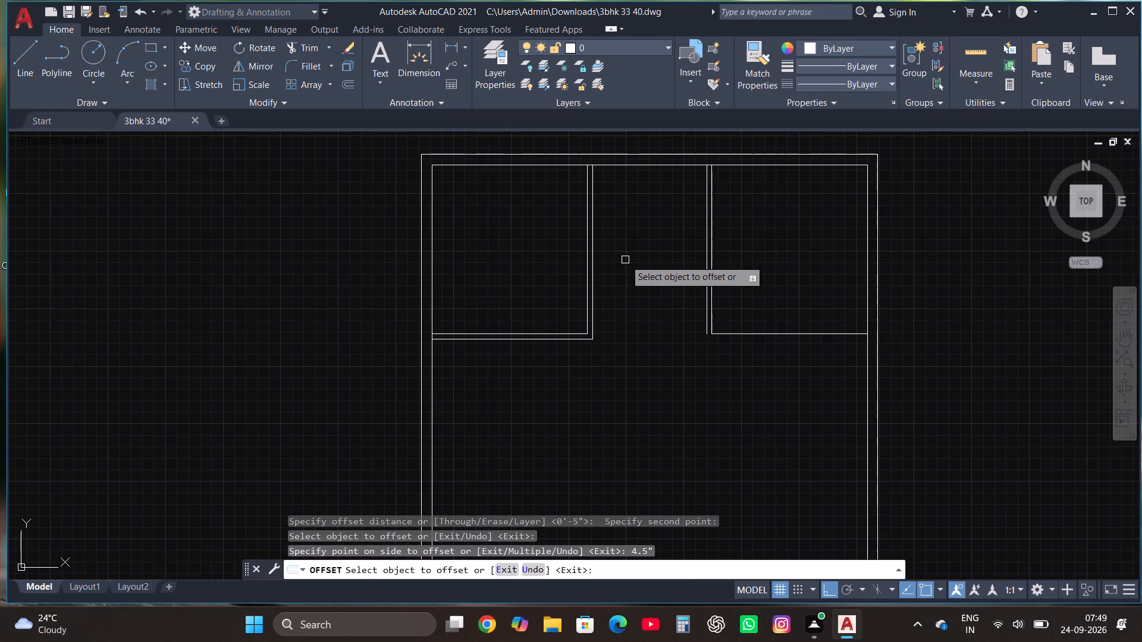
{"action": "left_click", "coordinate": [768, 333]}
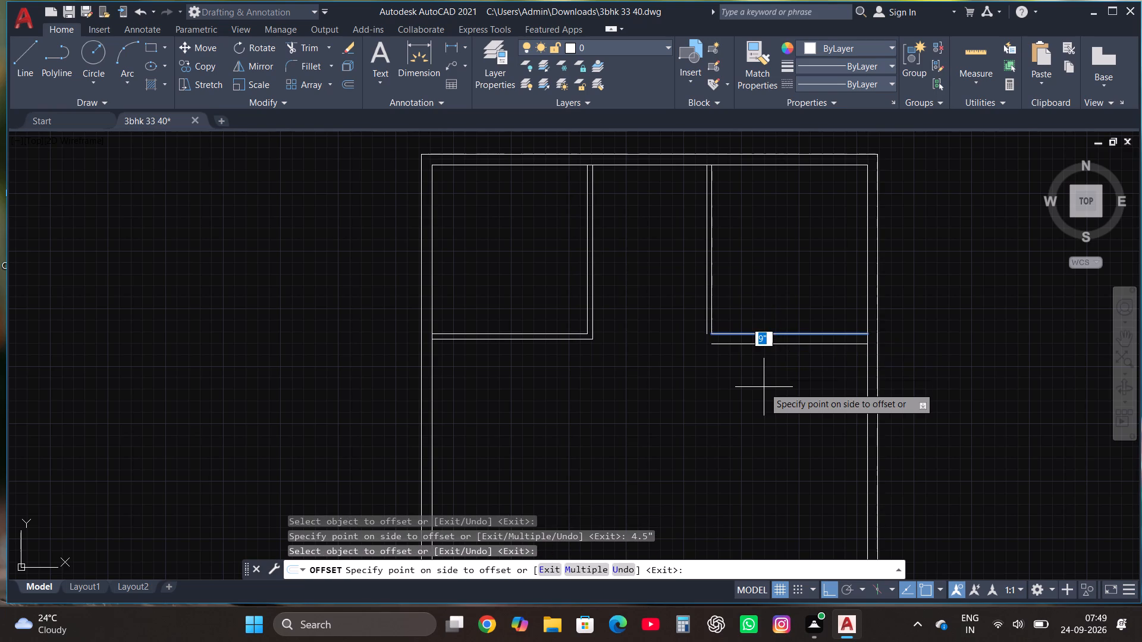
{"action": "type", "text": "4.5\""}
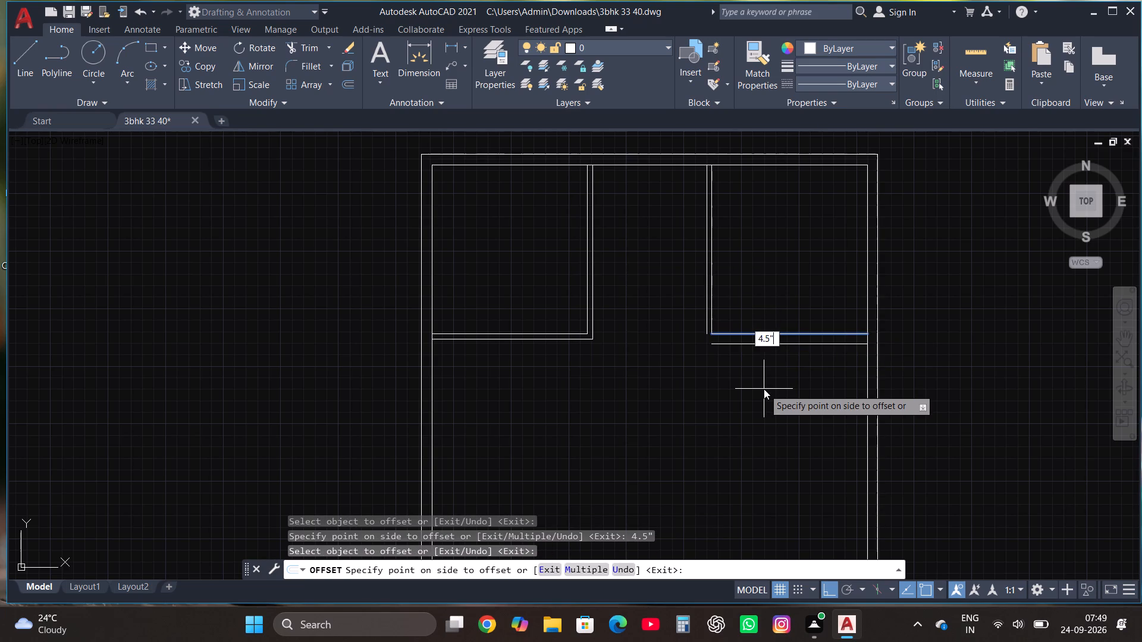
{"action": "key", "text": "Return"}
{"action": "key", "text": "Escape"}
Fillet the two outer partition lines of the upper-right room so they meet in a sharp corner.
{"action": "left_click", "coordinate": [310, 64]}
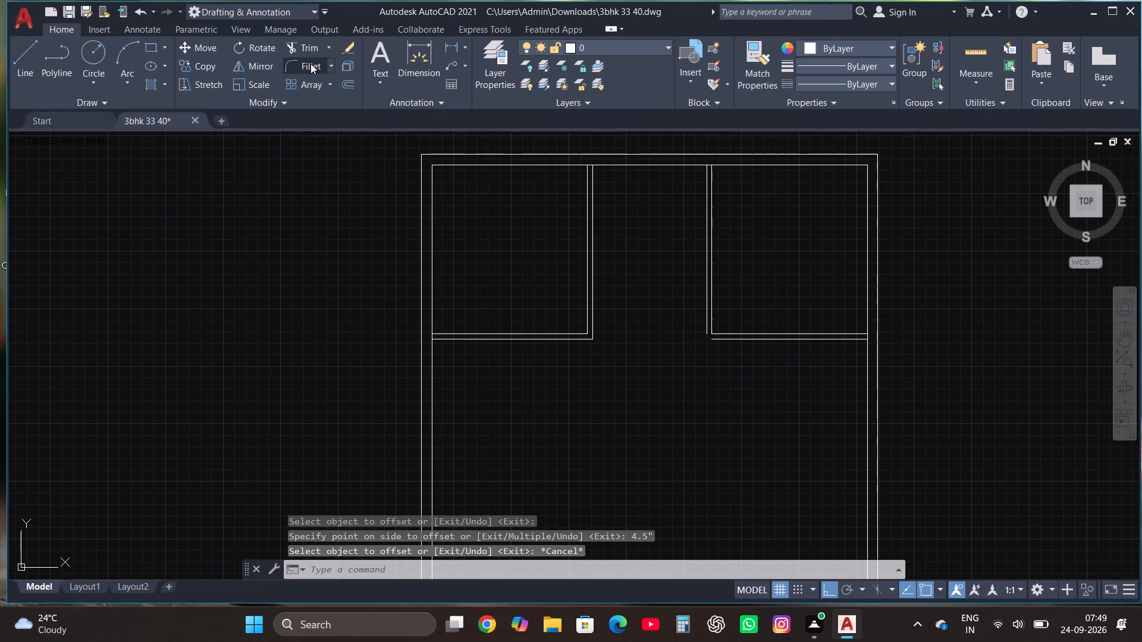
{"action": "left_click", "coordinate": [749, 338]}
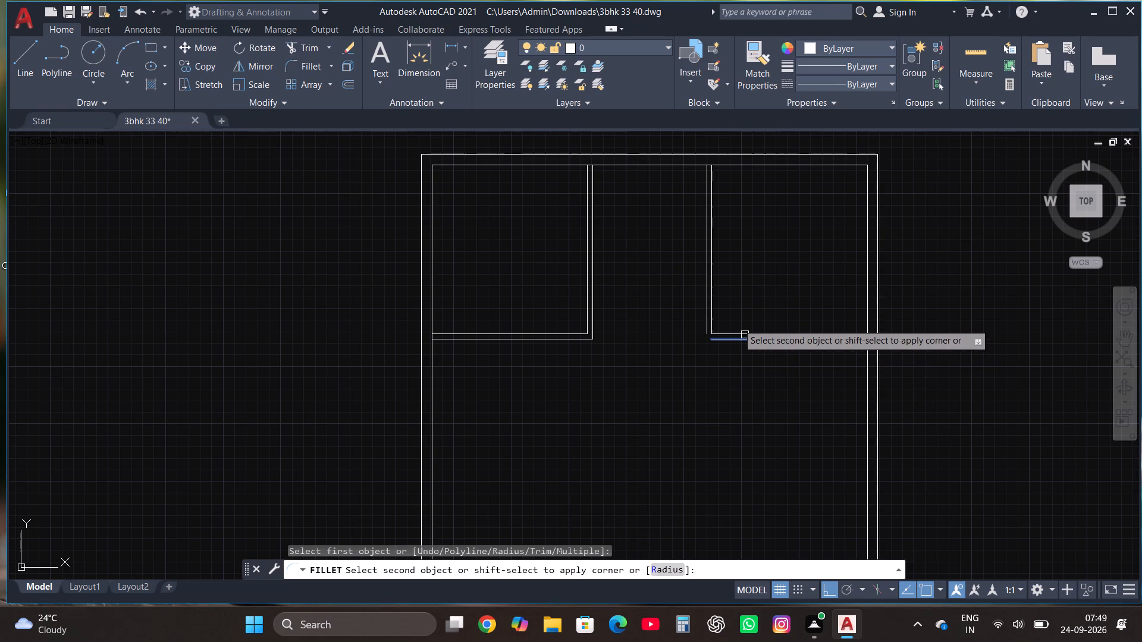
{"action": "left_click", "coordinate": [705, 320]}
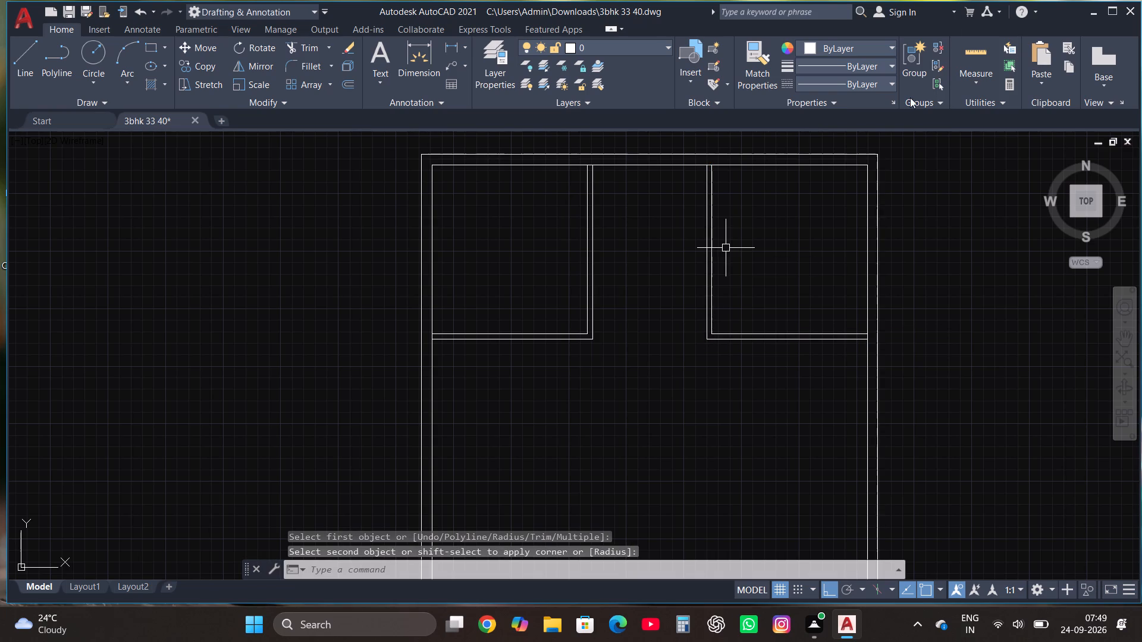
{"action": "key", "text": "Escape"}
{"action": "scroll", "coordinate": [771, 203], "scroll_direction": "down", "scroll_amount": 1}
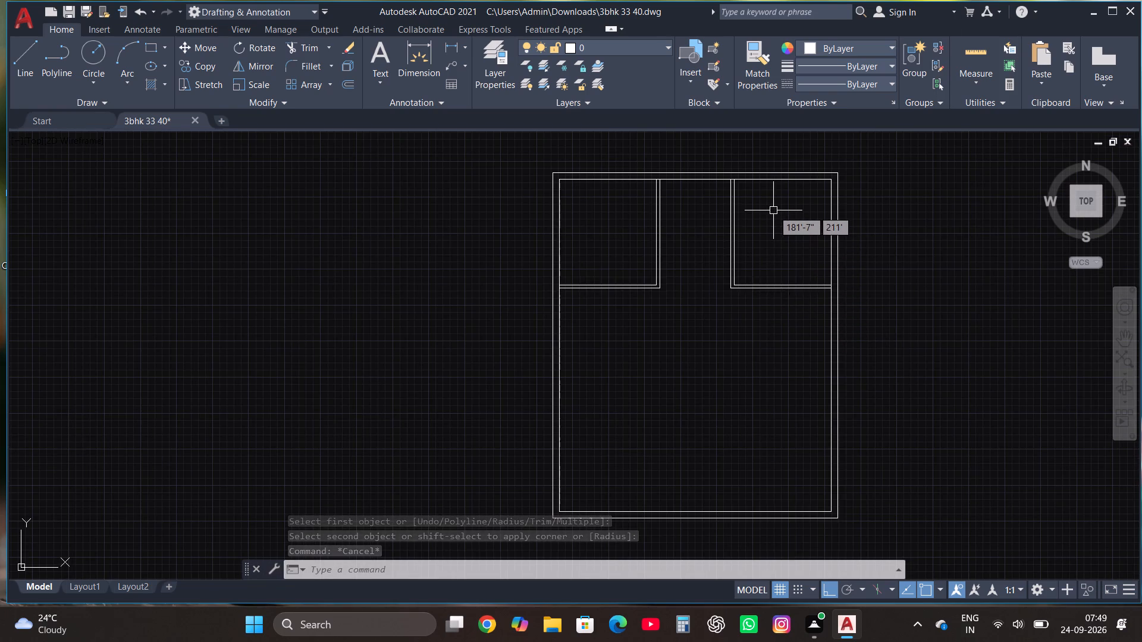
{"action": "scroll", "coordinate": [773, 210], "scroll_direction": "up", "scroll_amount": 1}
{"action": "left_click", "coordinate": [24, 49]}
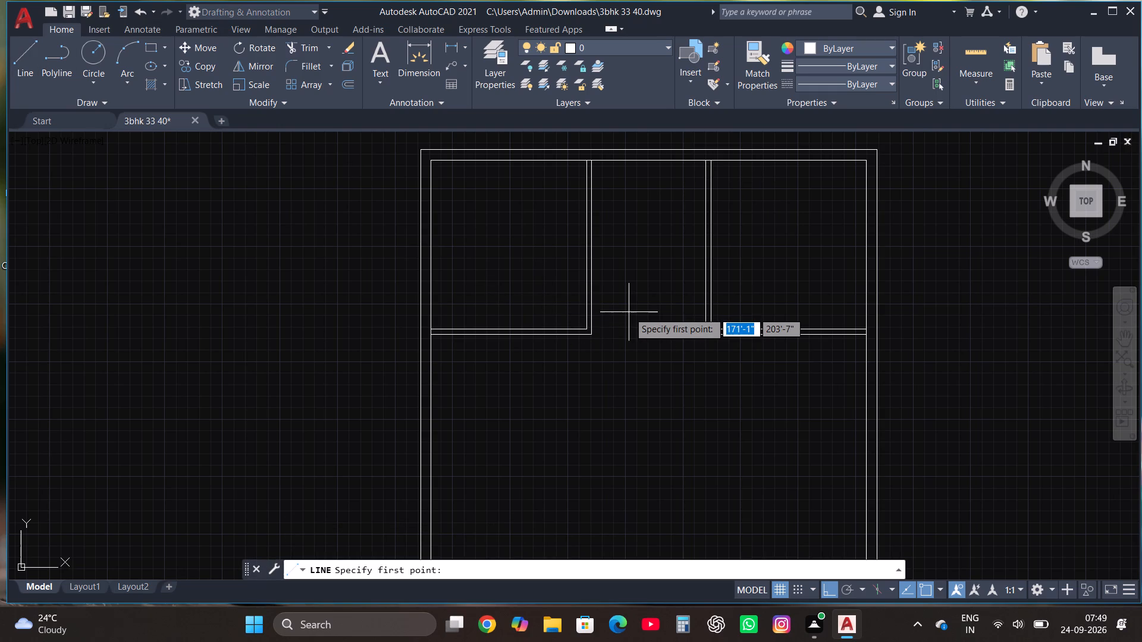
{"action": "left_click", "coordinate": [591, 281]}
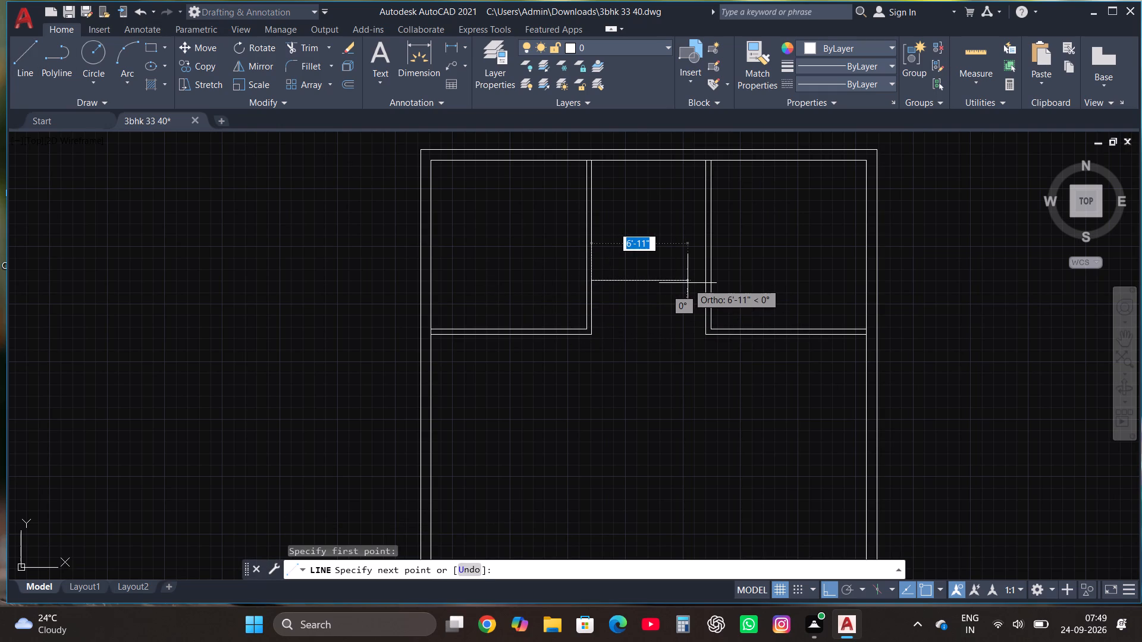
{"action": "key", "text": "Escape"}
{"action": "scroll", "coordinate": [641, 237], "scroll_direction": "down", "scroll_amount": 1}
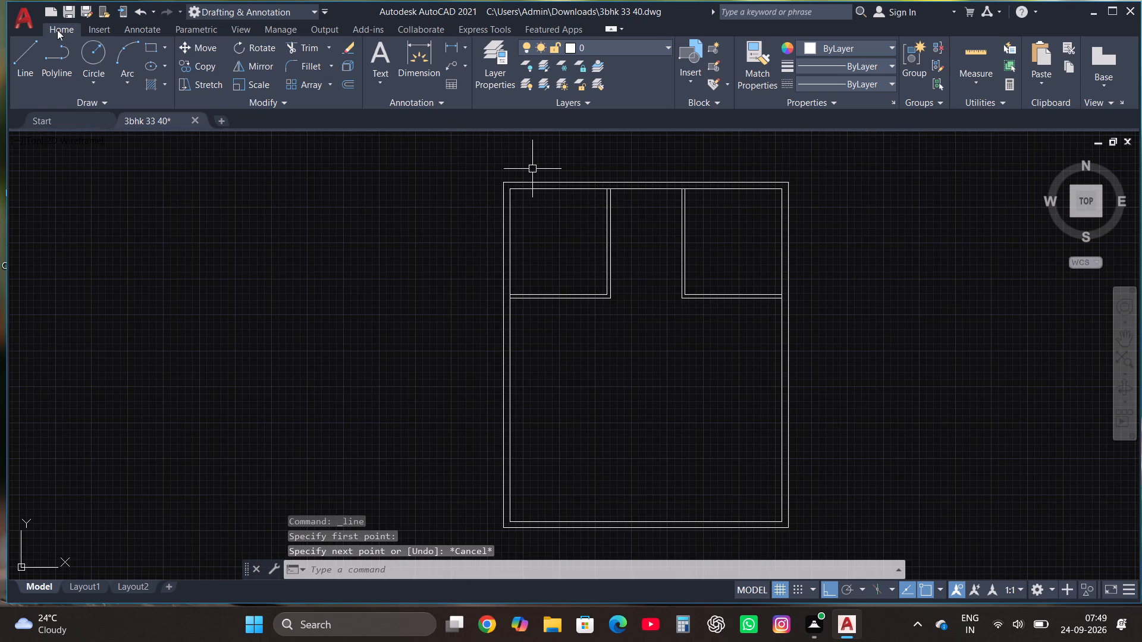
Draw a line 5' down along the inner left wall from the lower-left corner of the upper-left room's outer partition line.
{"action": "left_click", "coordinate": [16, 54]}
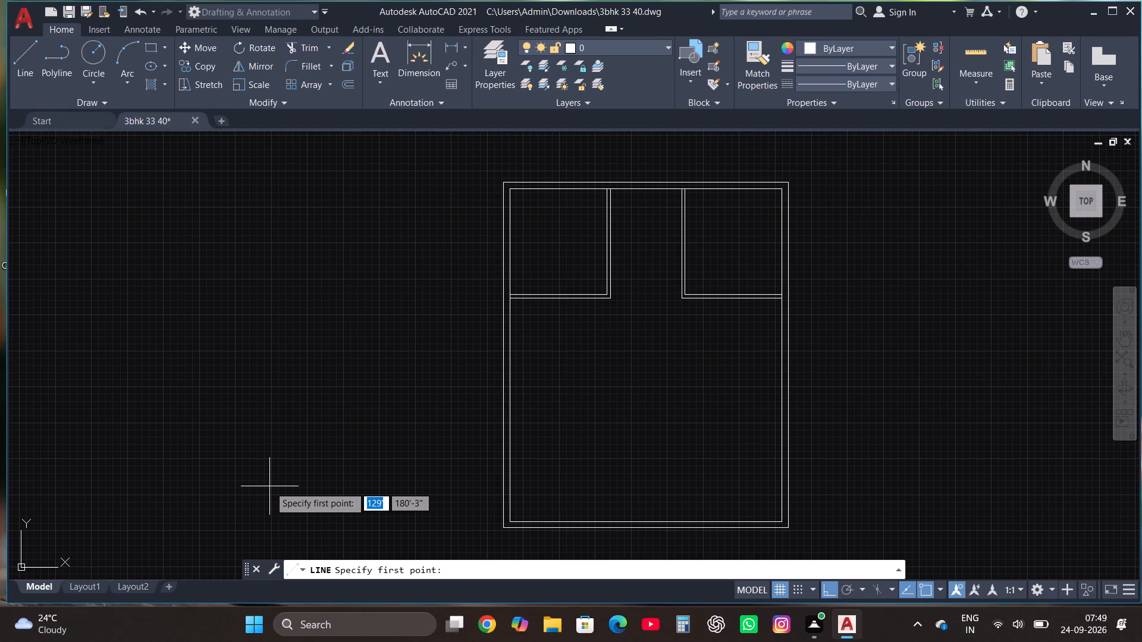
{"action": "left_click", "coordinate": [32, 52]}
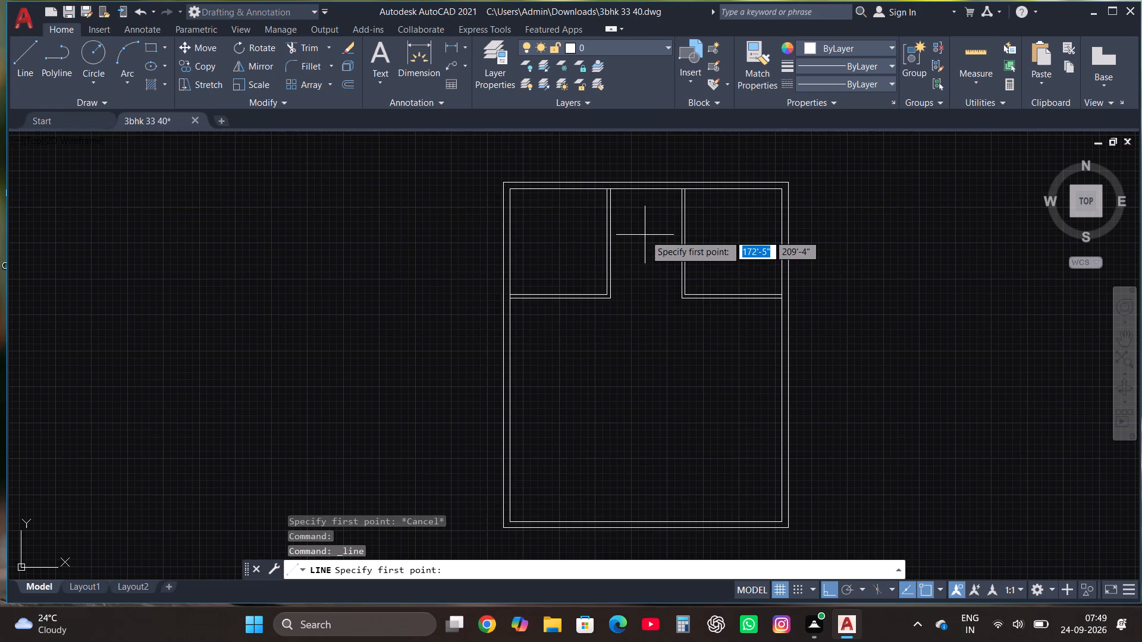
{"action": "scroll", "coordinate": [519, 300], "scroll_direction": "up", "scroll_amount": 4}
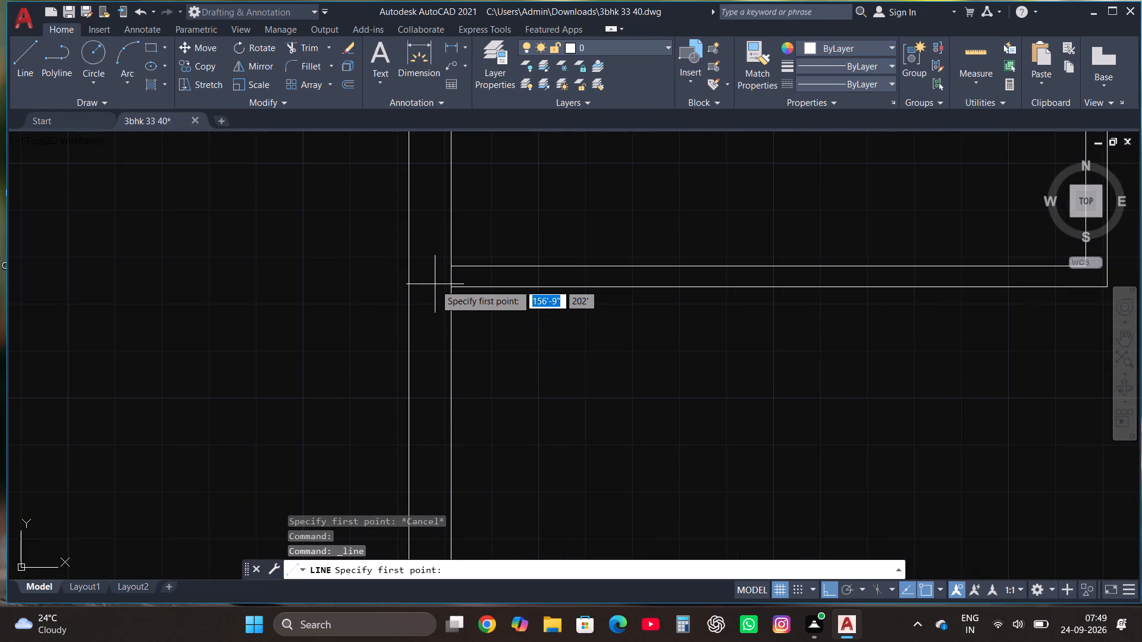
{"action": "left_click", "coordinate": [451, 288]}
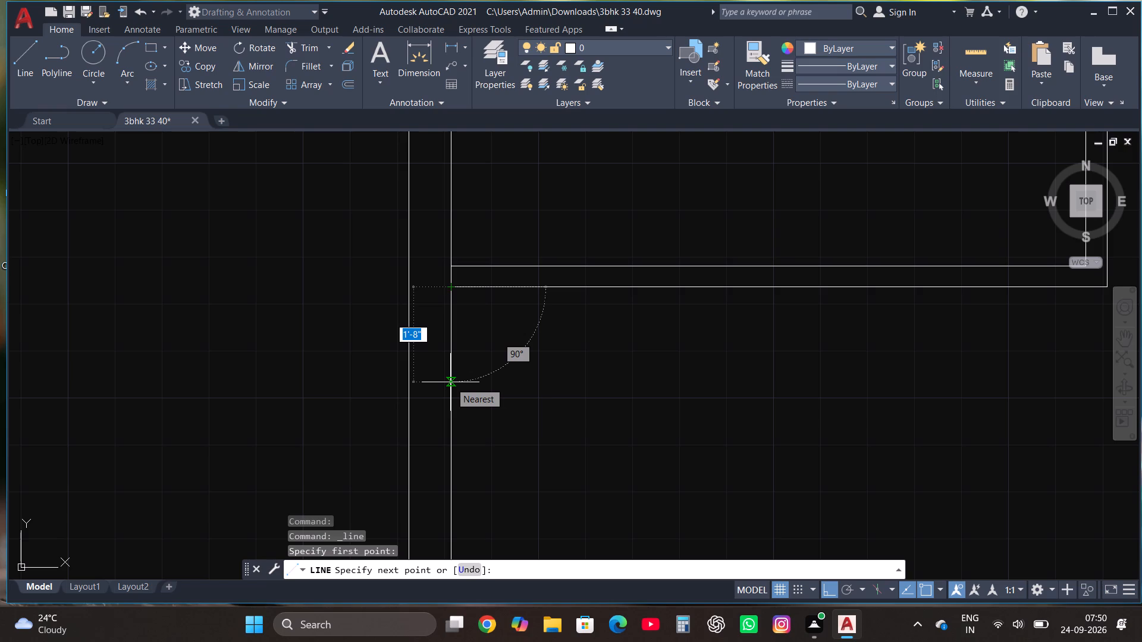
{"action": "type", "text": "5'"}
{"action": "key", "text": "Return"}
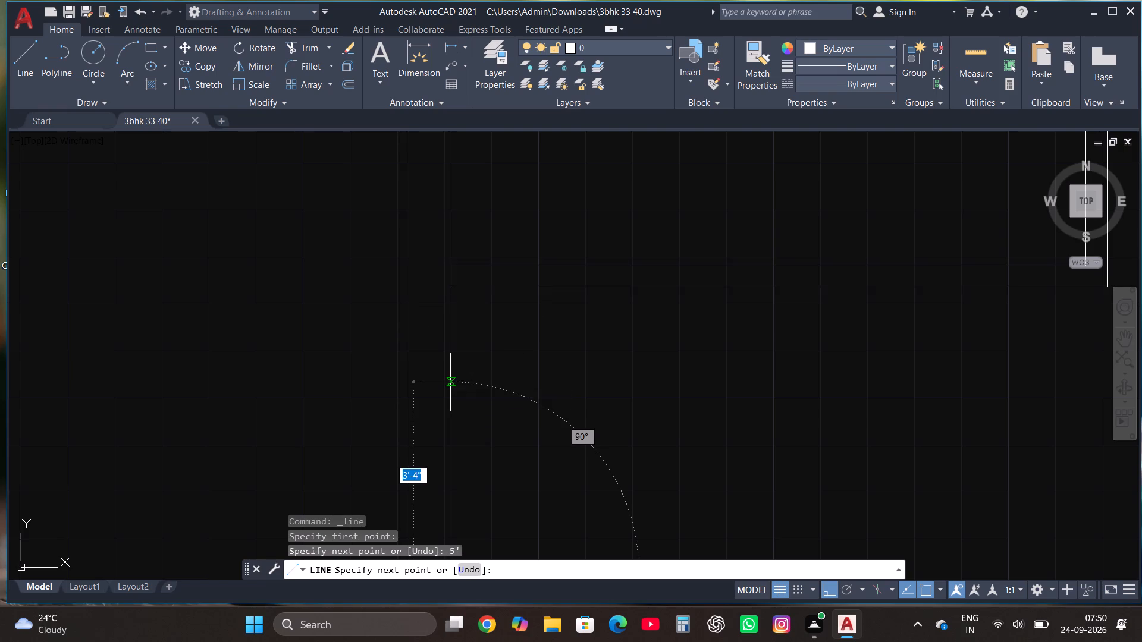
{"action": "scroll", "coordinate": [621, 391], "scroll_direction": "down", "scroll_amount": 7}
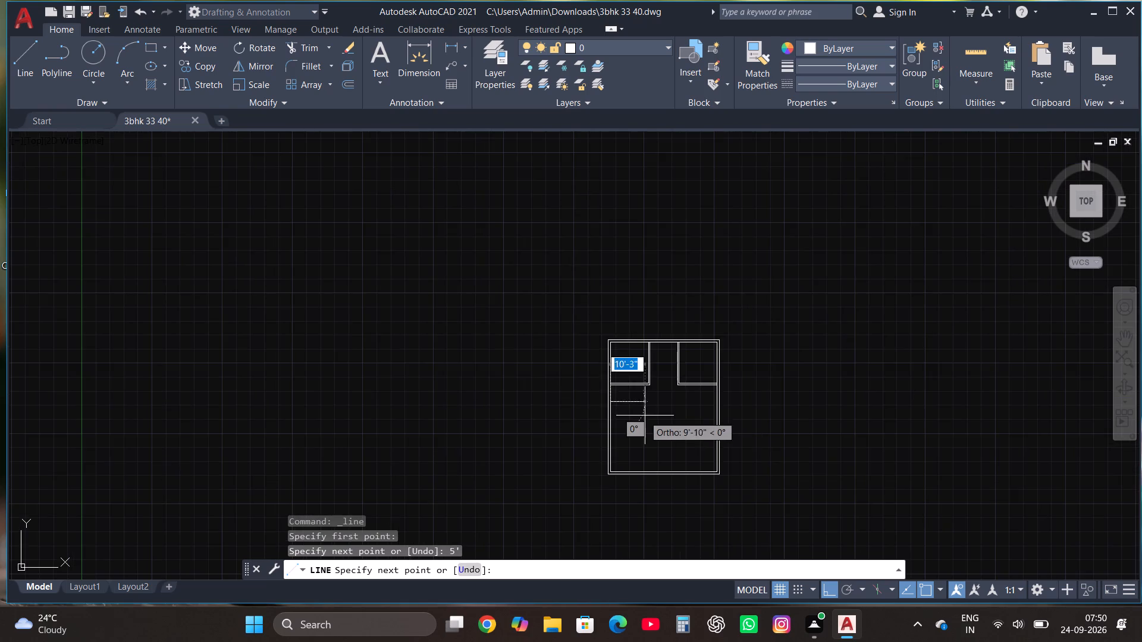
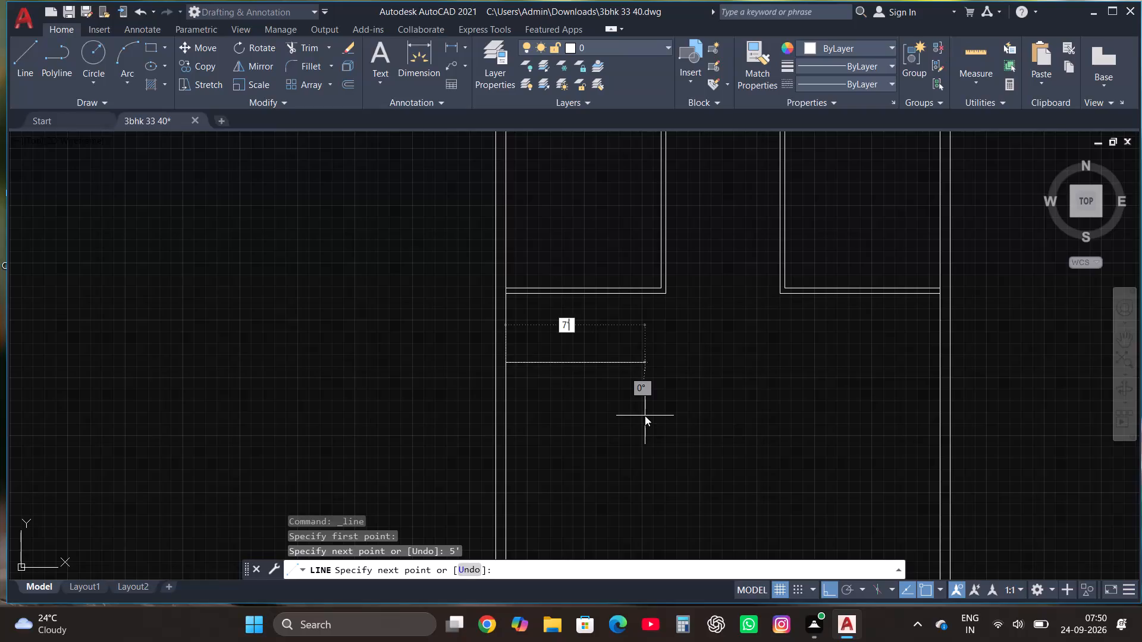
Continue the line 7'4" to the right and 5' back up to close the small room below the upper-left room.
{"action": "key", "text": "Return"}
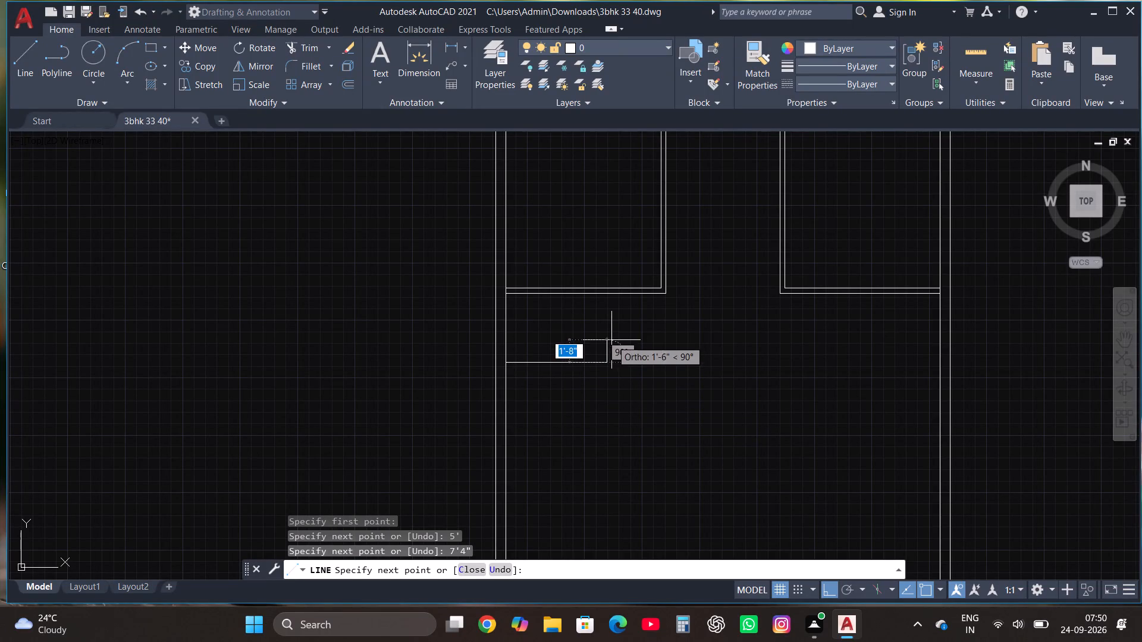
{"action": "type", "text": "5'"}
{"action": "key", "text": "Return"}
{"action": "key", "text": "Escape"}
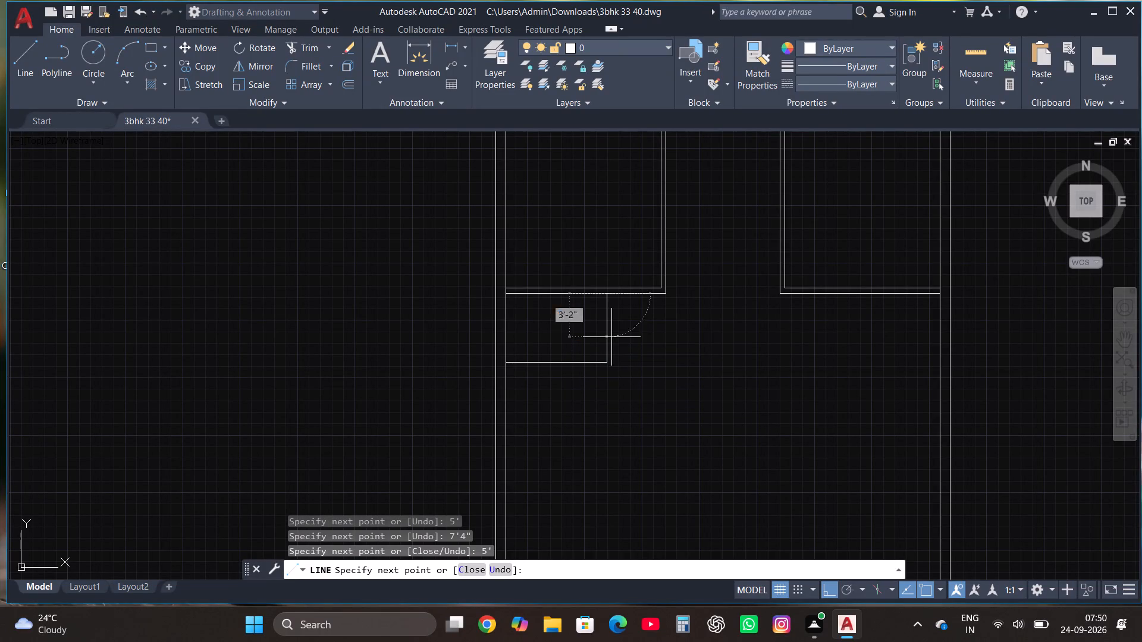
Offset the small room's bottom line downward and its right-hand line outward by 4.5" to form partition walls.
{"action": "left_click", "coordinate": [605, 388]}
{"action": "left_click", "coordinate": [583, 314]}
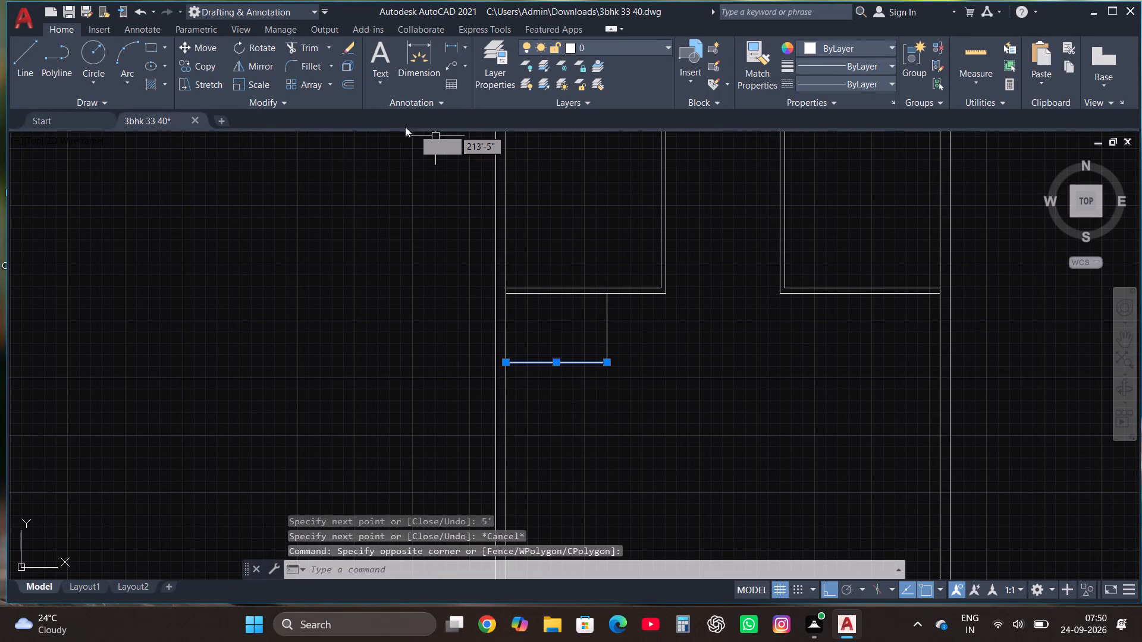
{"action": "left_click", "coordinate": [348, 83]}
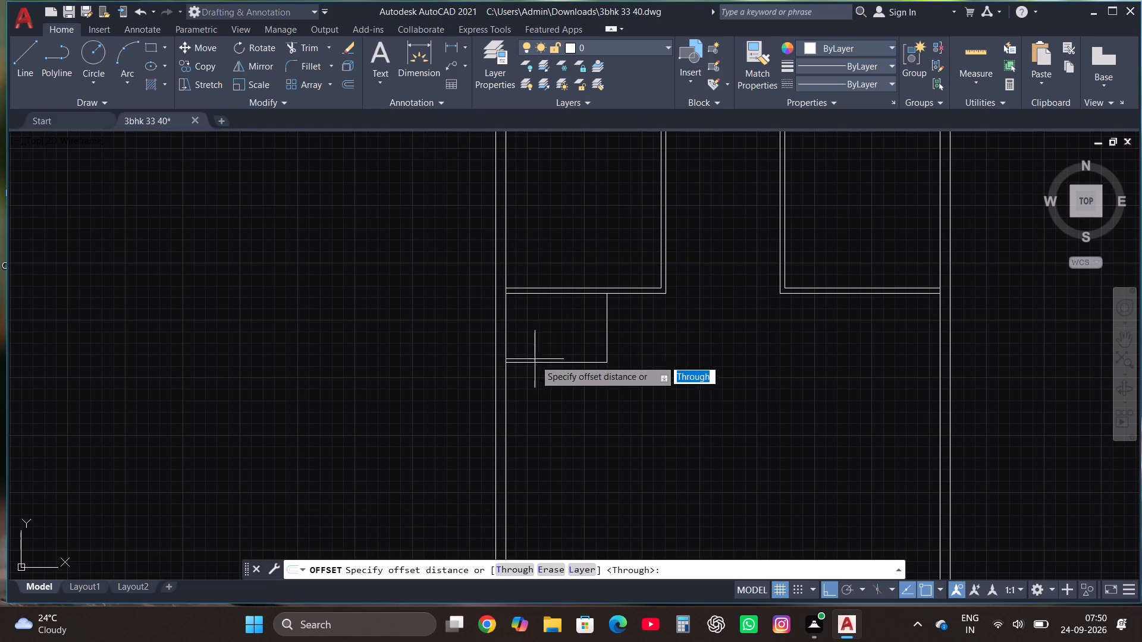
{"action": "left_click", "coordinate": [540, 364]}
{"action": "left_click", "coordinate": [542, 377]}
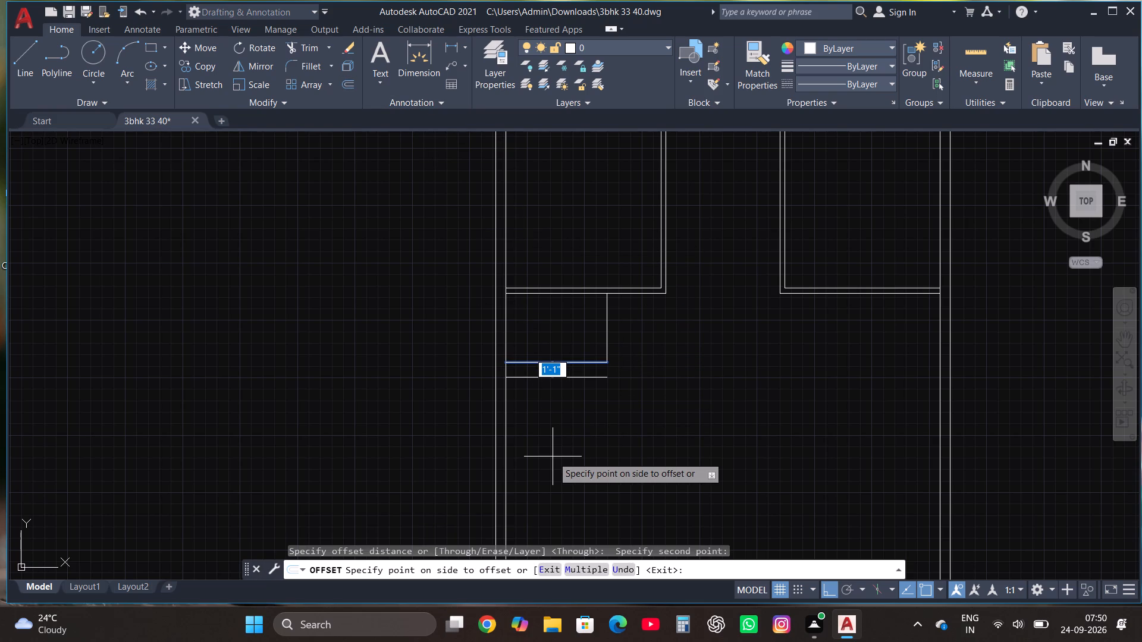
{"action": "type", "text": "4.5\""}
{"action": "key", "text": "Return"}
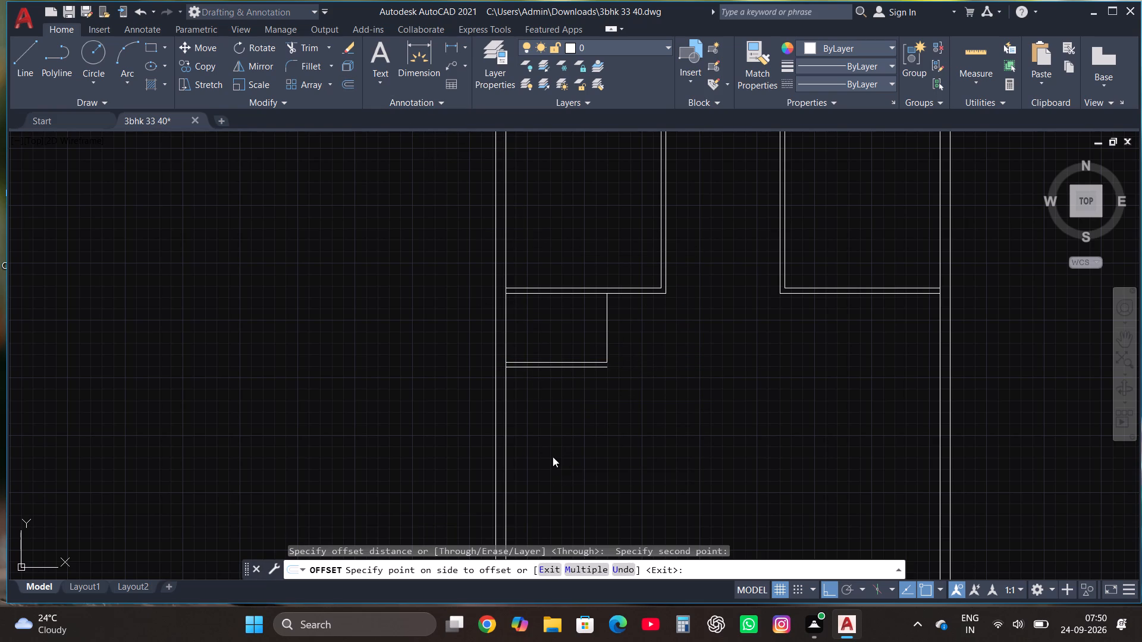
{"action": "left_click", "coordinate": [606, 345]}
{"action": "type", "text": "4.5"}
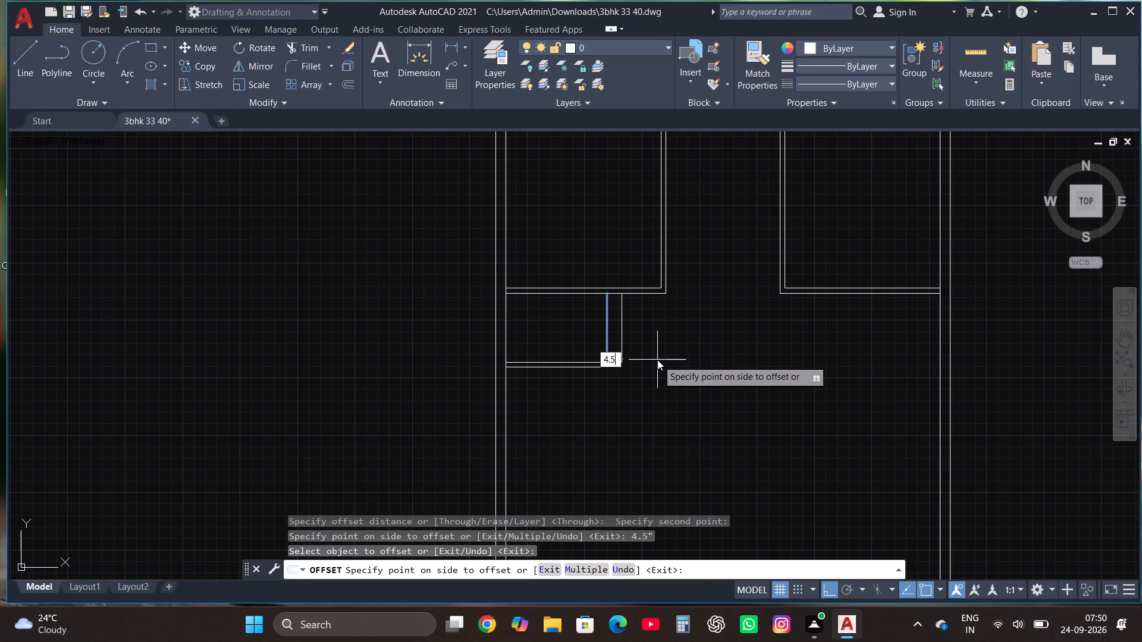
{"action": "key", "text": "shift+quotedbl"}
{"action": "key", "text": "Return"}
{"action": "key", "text": "Escape"}
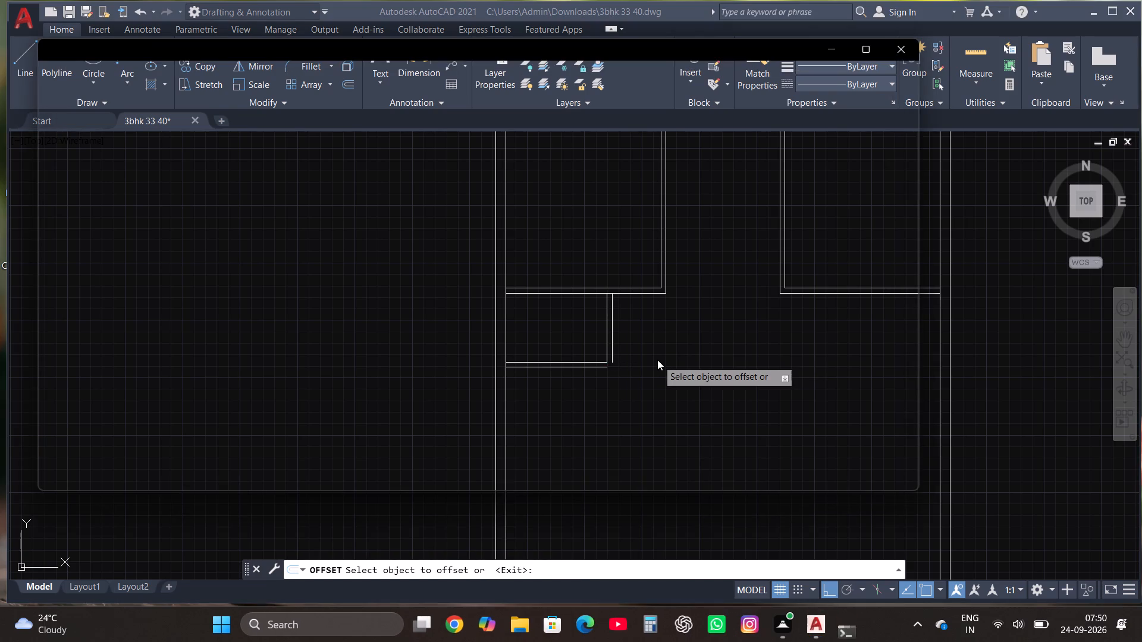
Fillet the two outer partition lines of the 7'4" by 5' room so they meet in a sharp corner.
{"action": "left_click", "coordinate": [293, 61]}
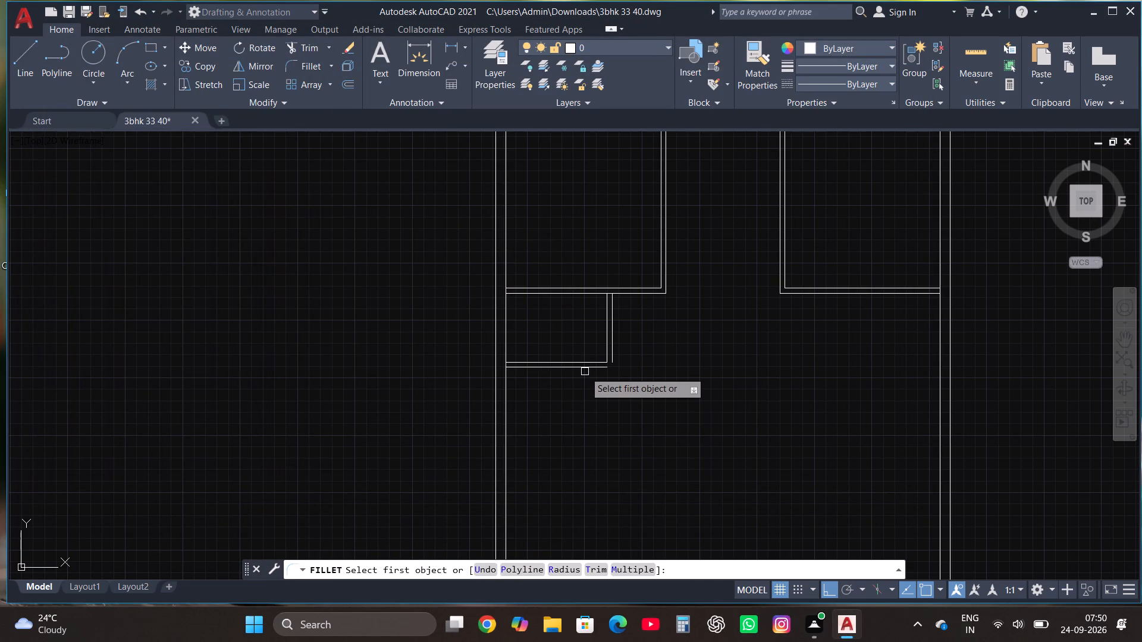
{"action": "left_click", "coordinate": [584, 370]}
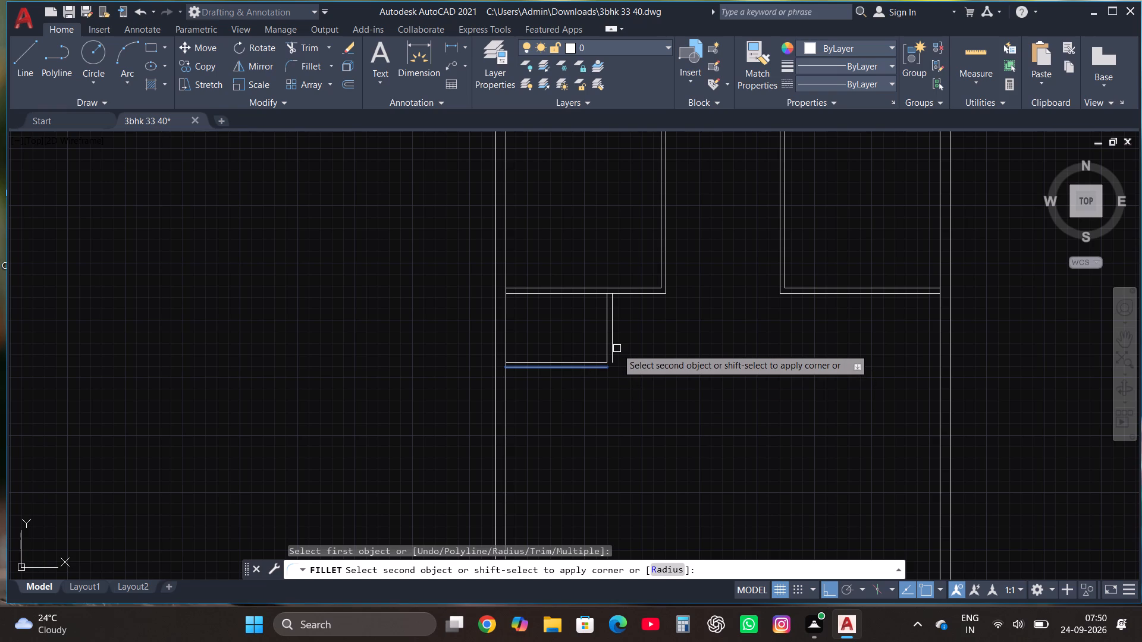
{"action": "left_click", "coordinate": [612, 342]}
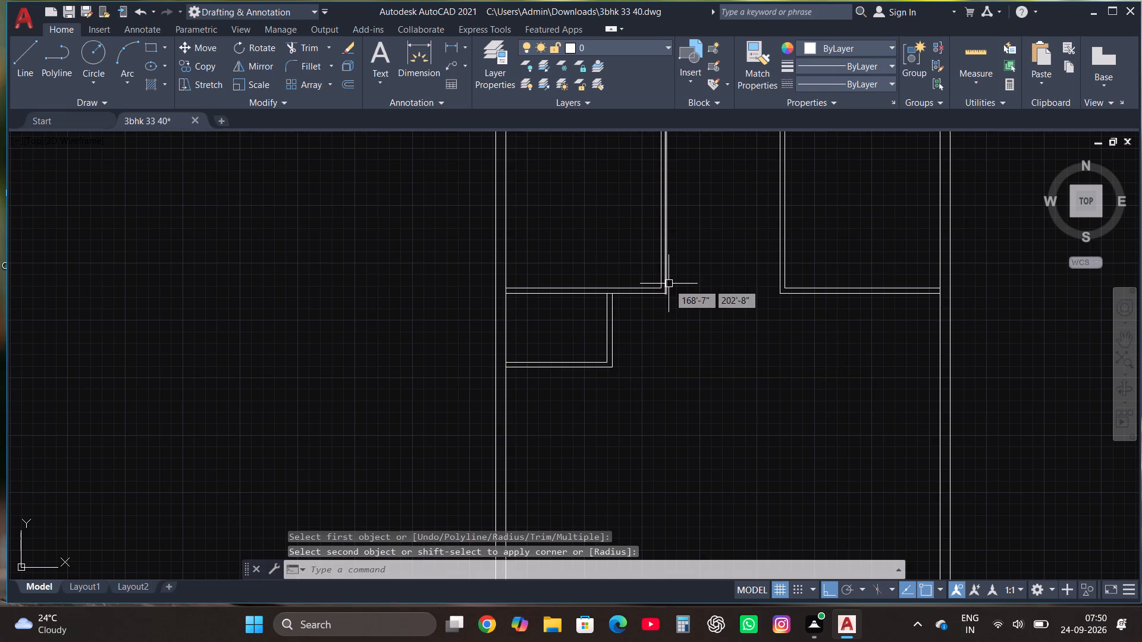
Draw room lines from the lower-left end of the small room's outer partition line: 5' right, 7'3" down, and 5' back left.
{"action": "left_click", "coordinate": [30, 62]}
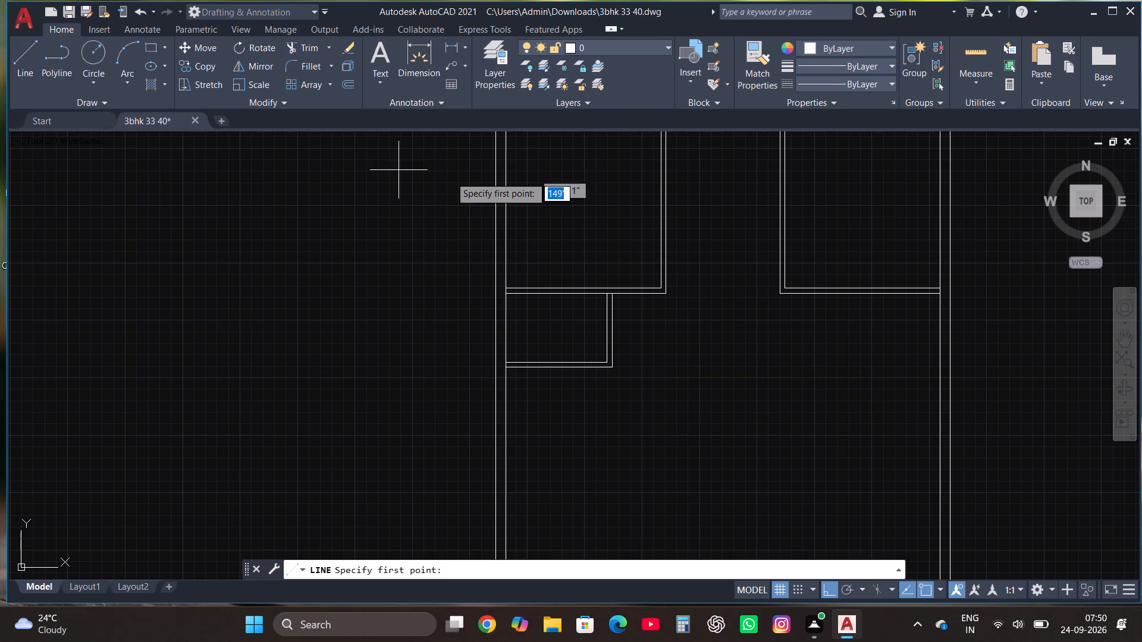
{"action": "scroll", "coordinate": [487, 190], "scroll_direction": "down", "scroll_amount": 1}
{"action": "scroll", "coordinate": [519, 306], "scroll_direction": "up", "scroll_amount": 1}
{"action": "left_click", "coordinate": [485, 297]}
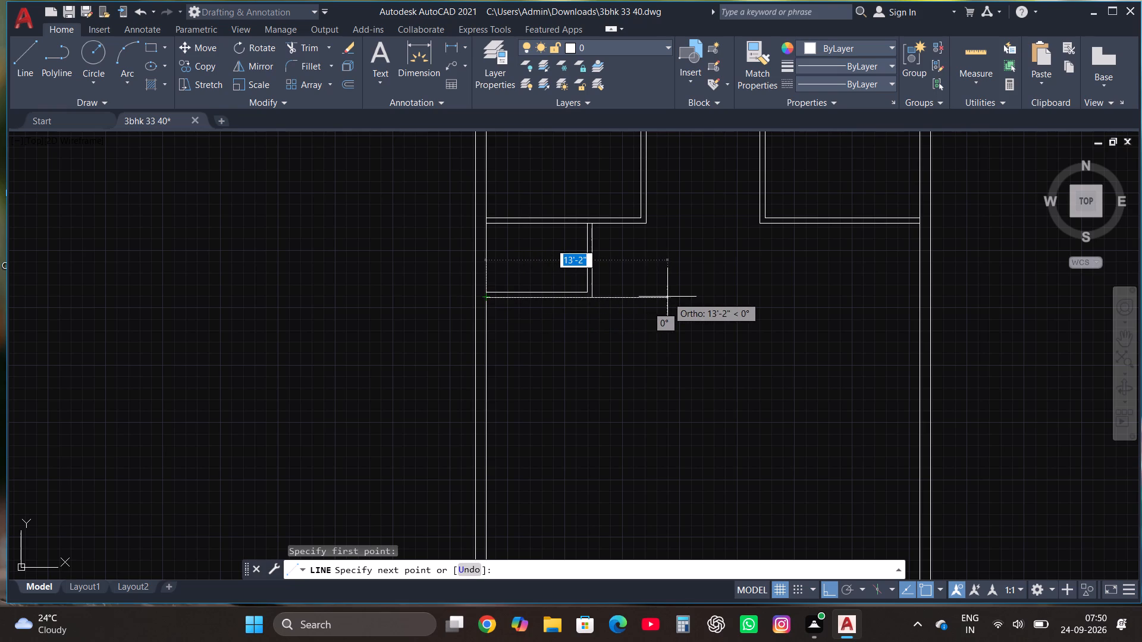
{"action": "type", "text": "5'"}
{"action": "key", "text": "Return"}
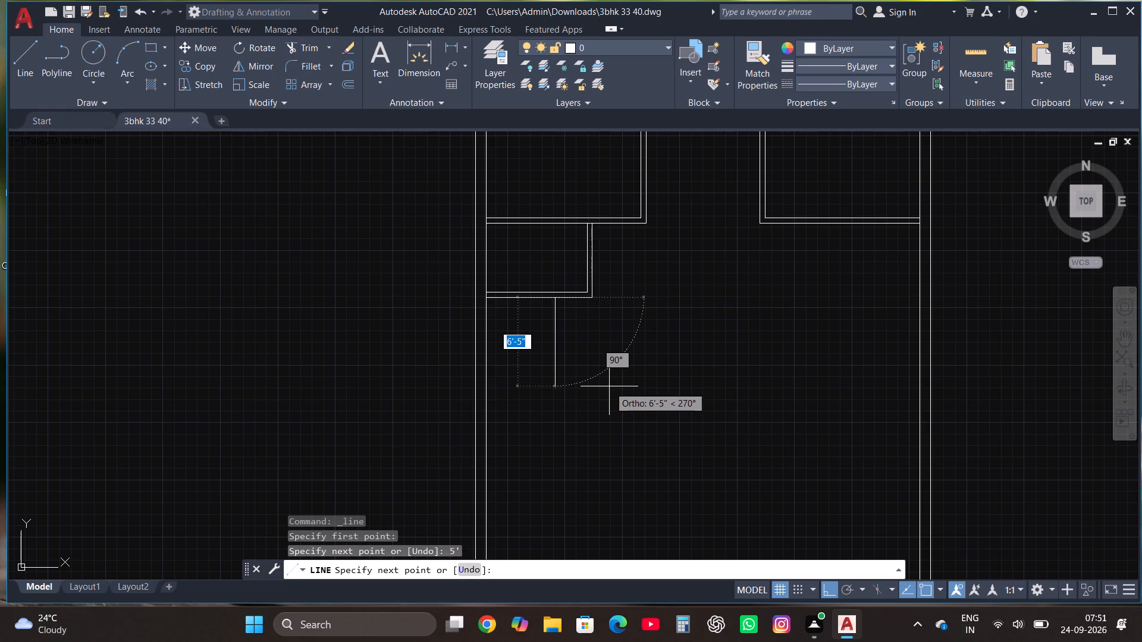
{"action": "type", "text": "7'"}
{"action": "type", "text": "3\""}
{"action": "key", "text": "Return"}
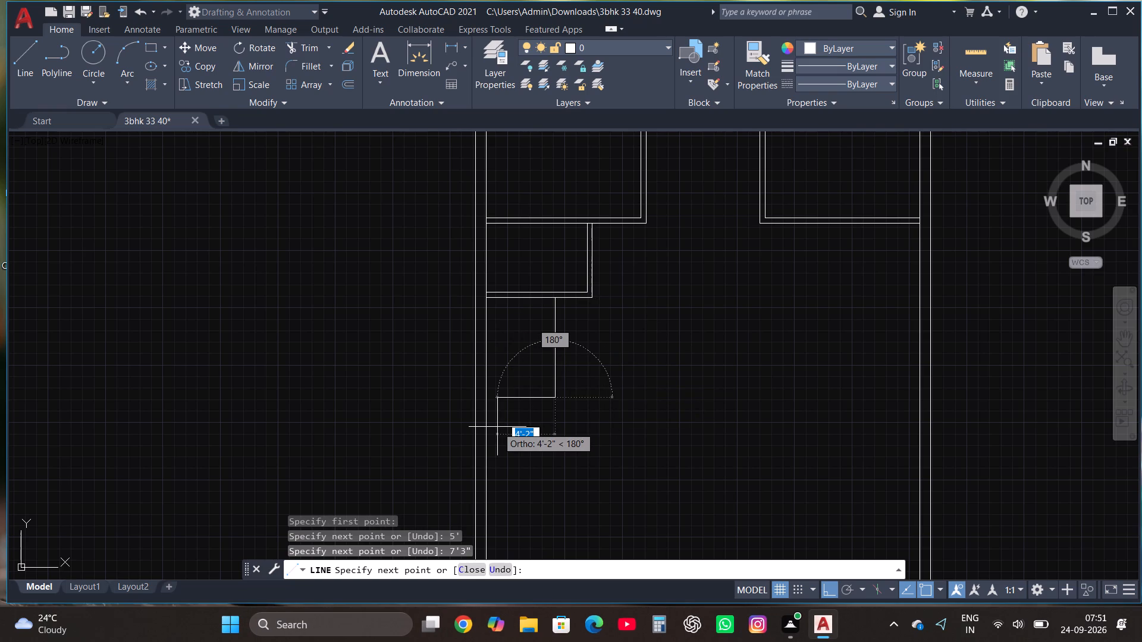
{"action": "type", "text": "5'"}
{"action": "key", "text": "Return"}
{"action": "key", "text": "Escape"}
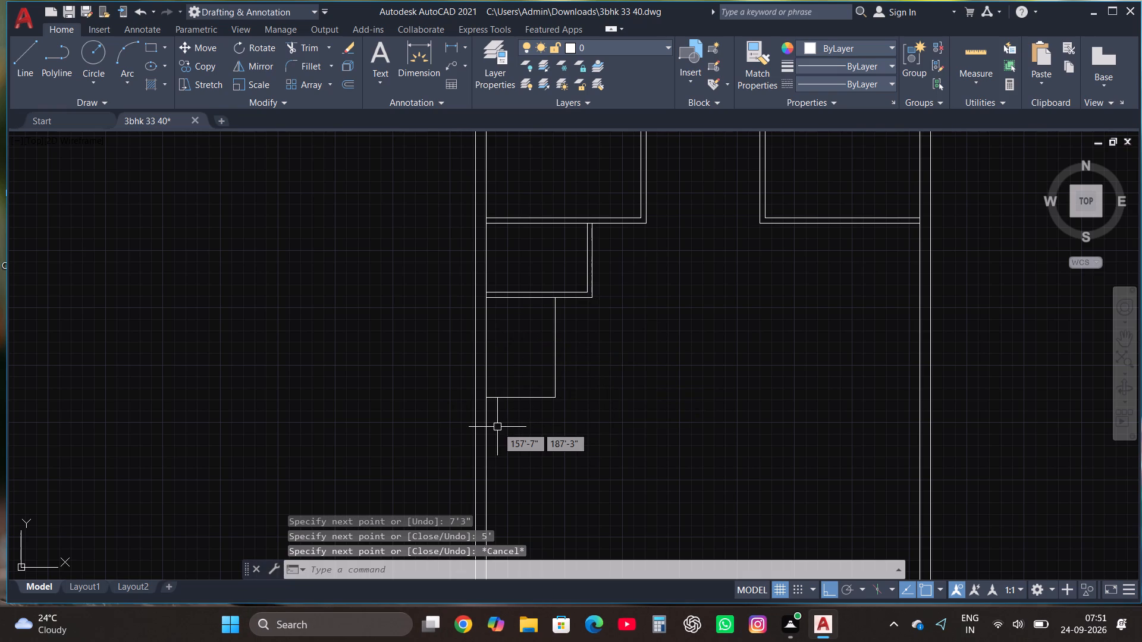
Offset the 5' by 7'3" room's right-hand line outward and its bottom line downward by 4.5" to form partition walls.
{"action": "left_click", "coordinate": [566, 413]}
{"action": "left_click", "coordinate": [542, 361]}
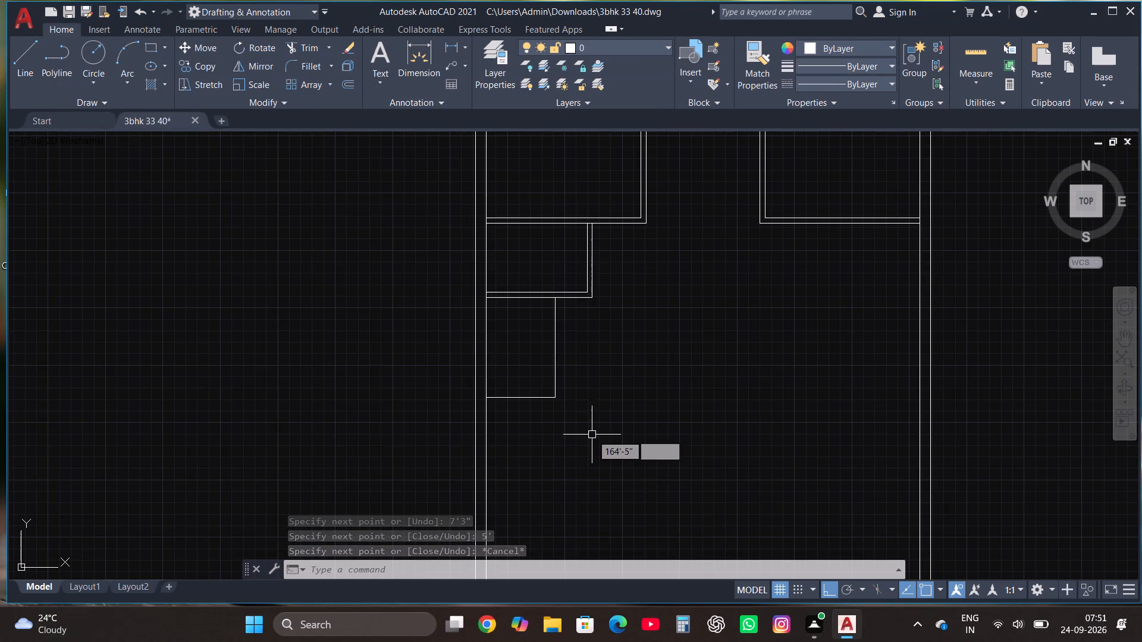
{"action": "left_click_drag", "start_coordinate": [592, 435], "coordinate": [585, 415]}
{"action": "left_click", "coordinate": [551, 350]}
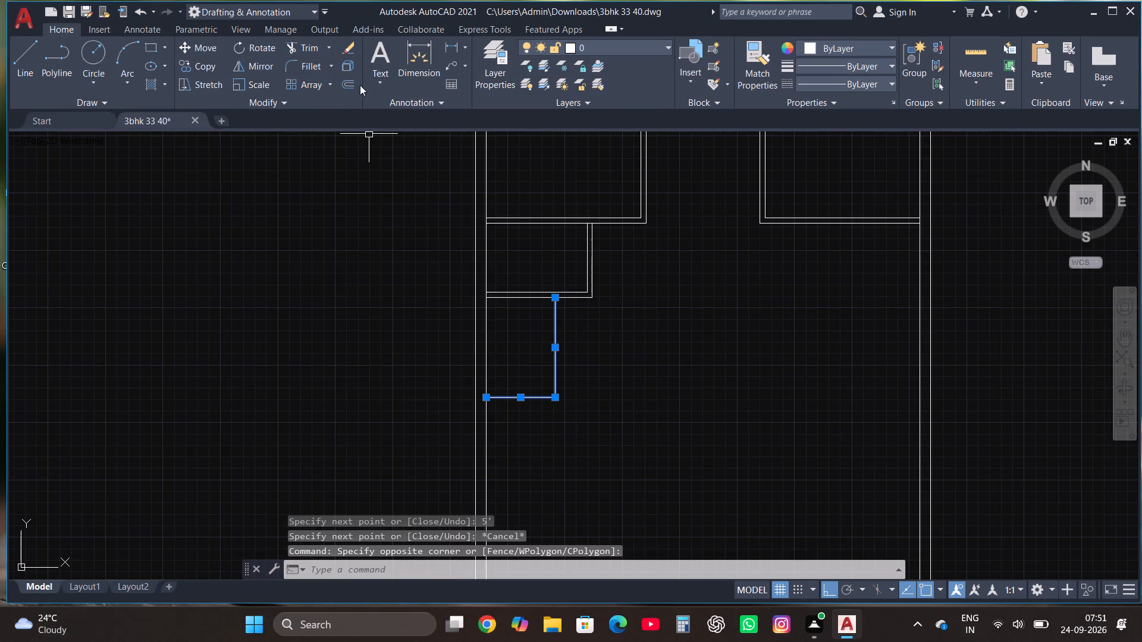
{"action": "left_click", "coordinate": [347, 81]}
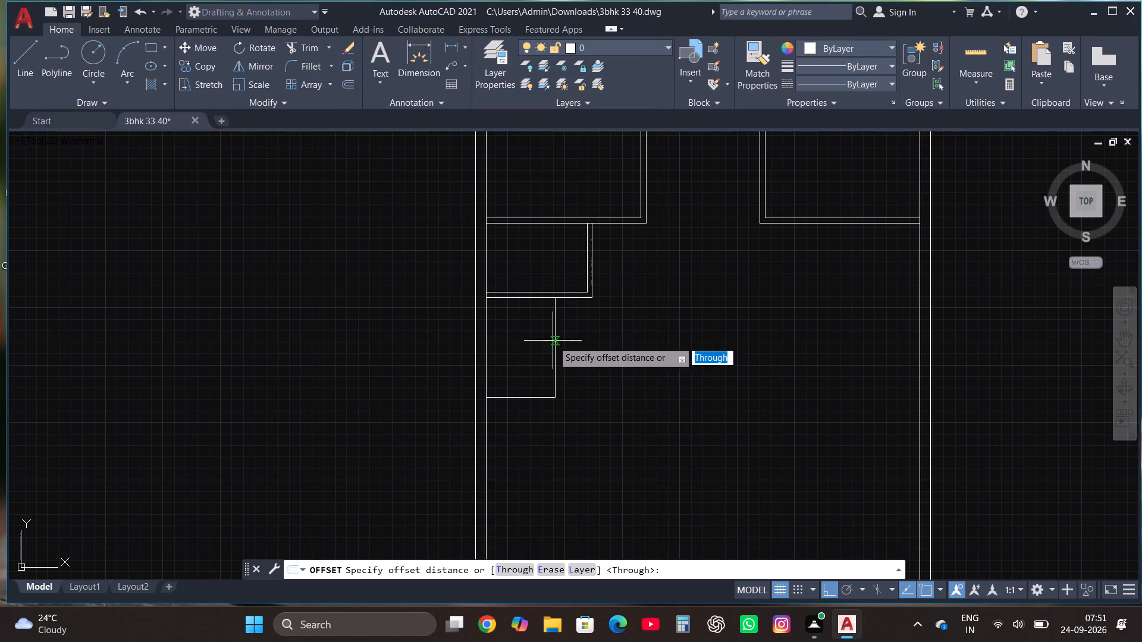
{"action": "left_click", "coordinate": [555, 341]}
{"action": "left_click_drag", "start_coordinate": [563, 344], "coordinate": [569, 345]}
{"action": "left_click", "coordinate": [556, 333]}
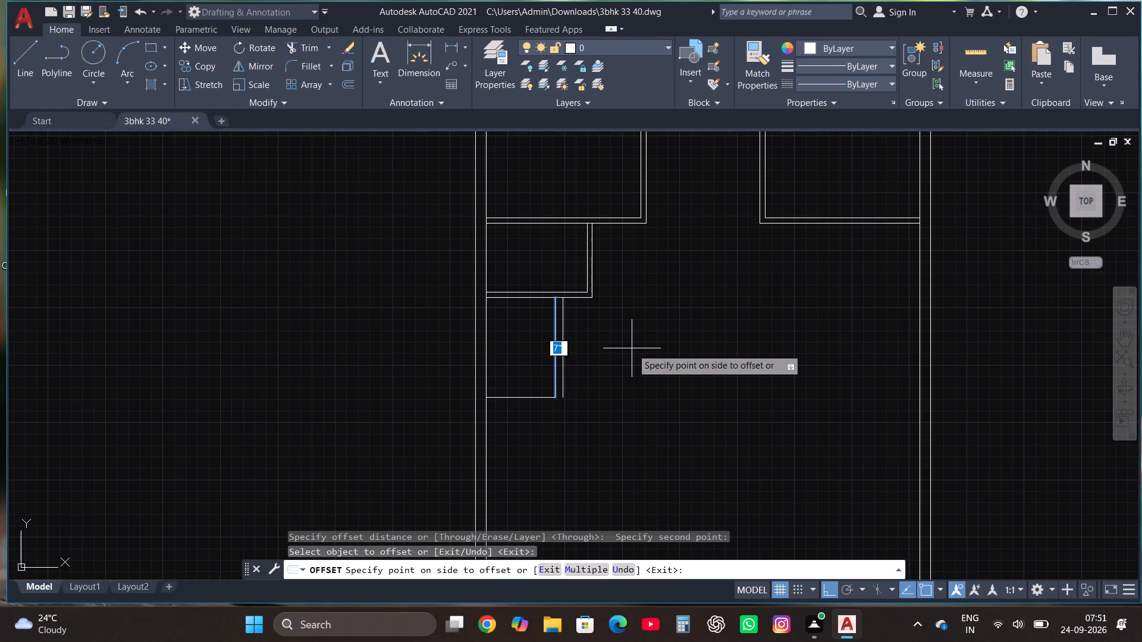
{"action": "type", "text": "4.5\""}
{"action": "key", "text": "Return"}
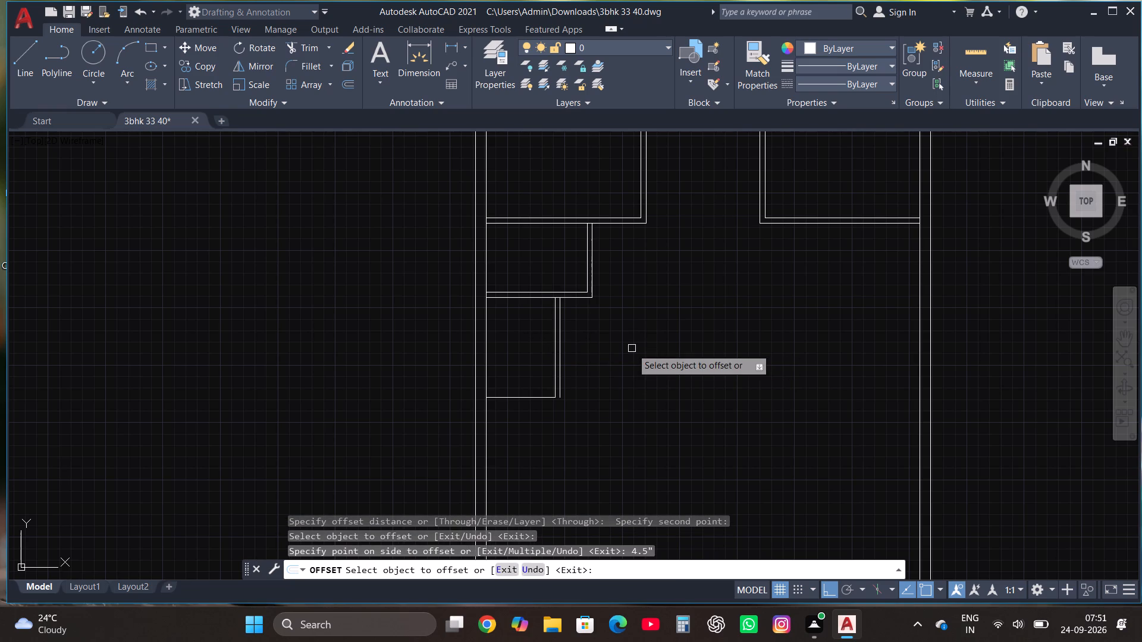
{"action": "left_click", "coordinate": [527, 394]}
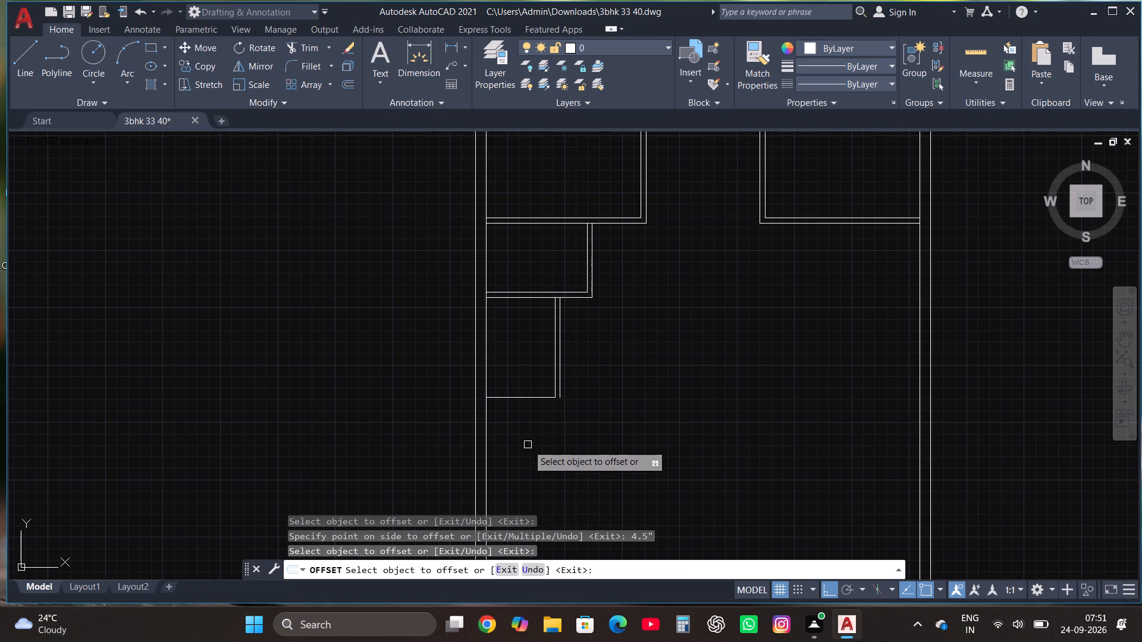
{"action": "left_click", "coordinate": [528, 400]}
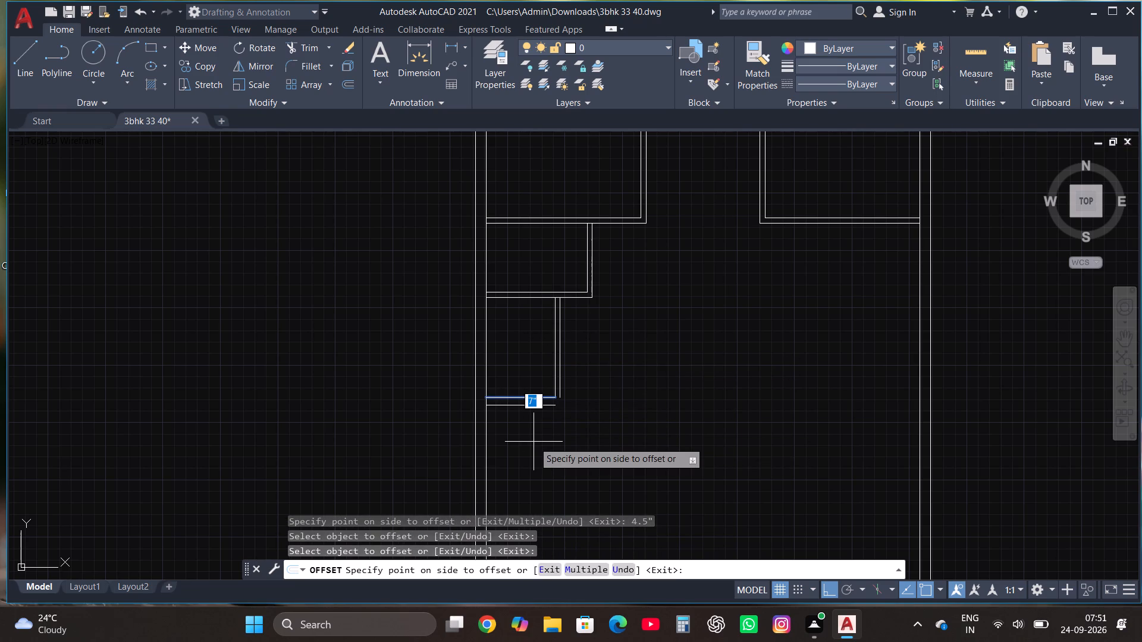
{"action": "type", "text": "4.5\""}
{"action": "key", "text": "Return"}
{"action": "key", "text": "Escape"}
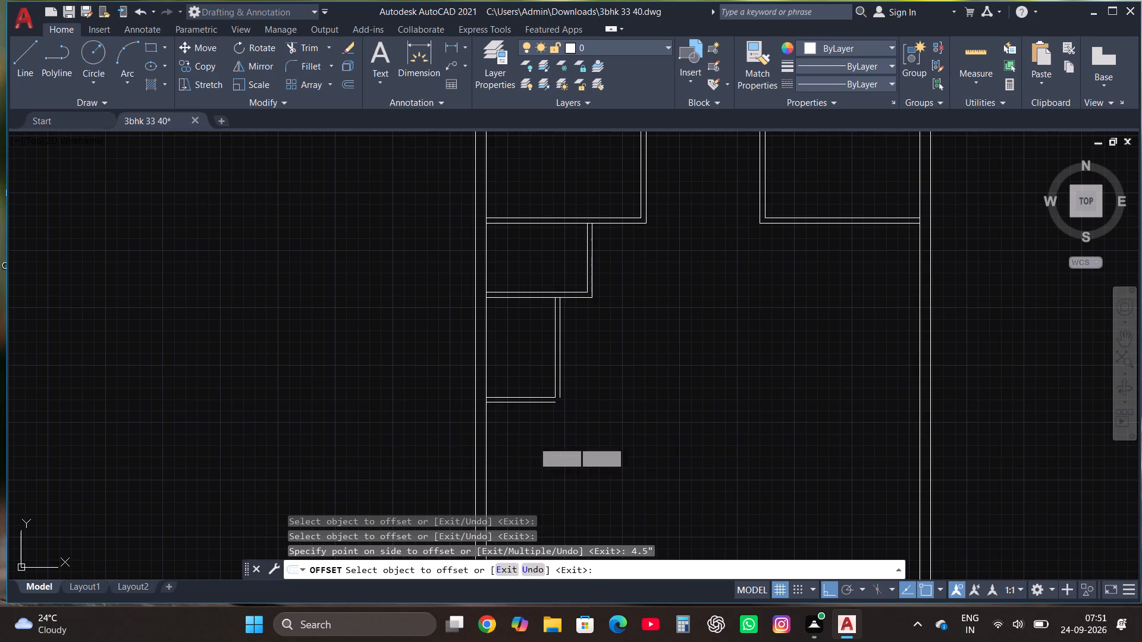
Fillet the two outer partition lines of the 5' by 7'3" room so they meet in a sharp corner.
{"action": "left_click", "coordinate": [311, 63]}
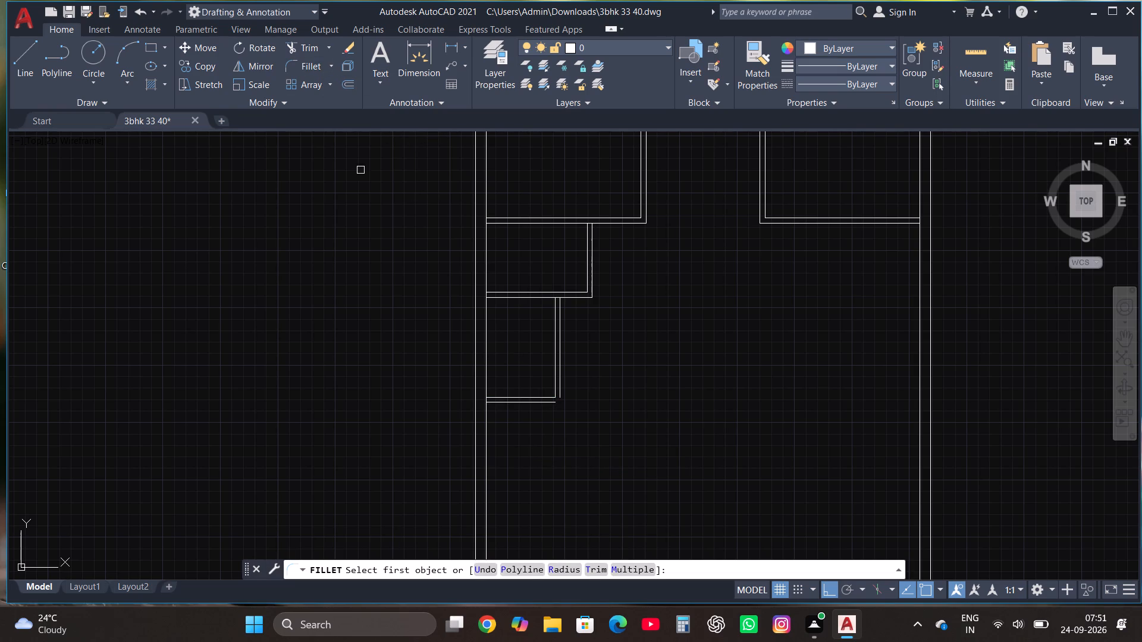
{"action": "left_click", "coordinate": [537, 405]}
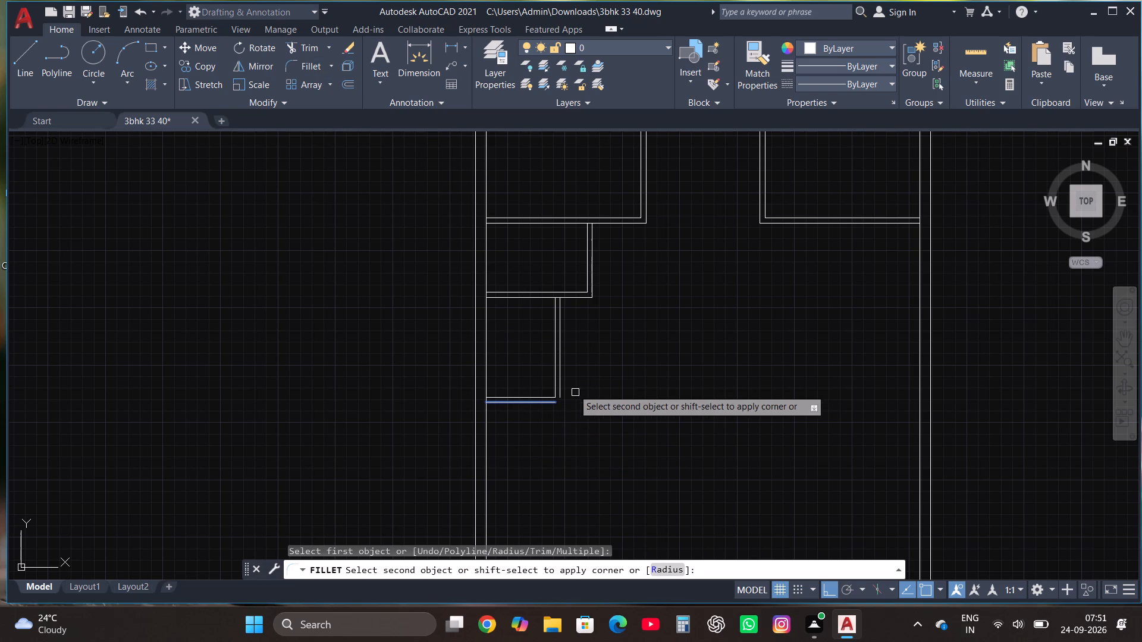
{"action": "left_click", "coordinate": [562, 369]}
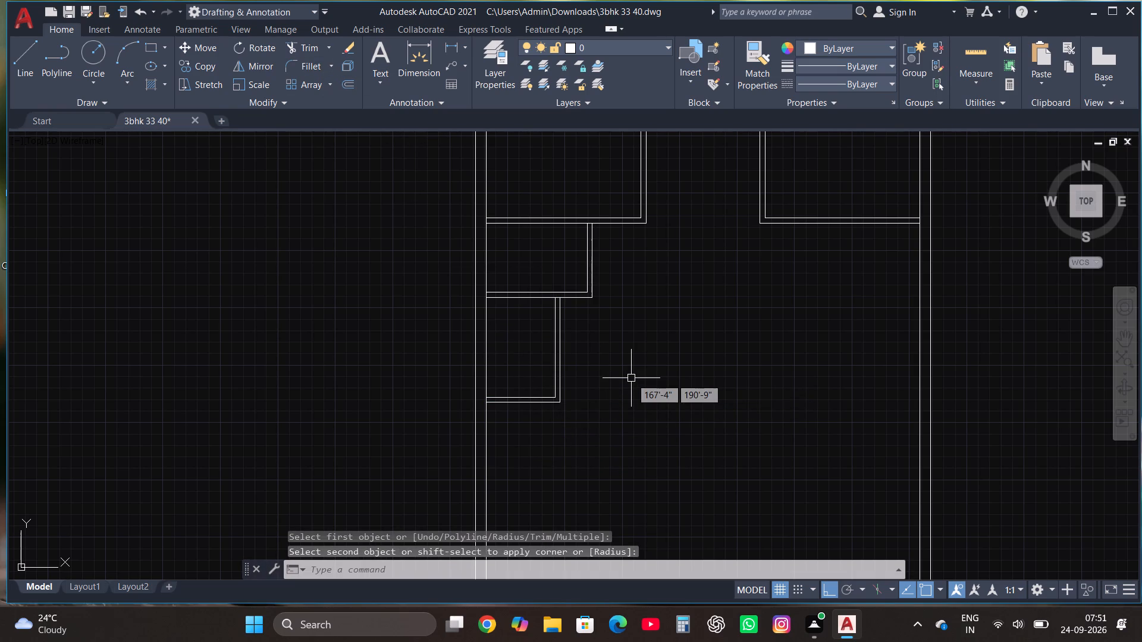
{"action": "key", "text": "Escape"}
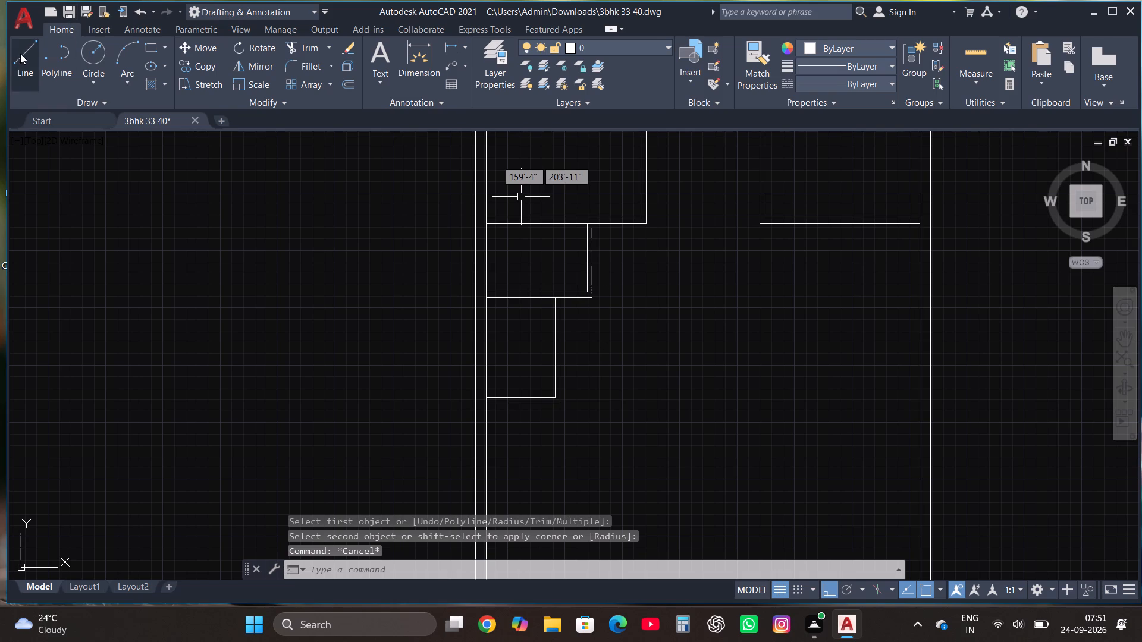
Draw an adjoining room from the upper end of the 5' by 7'3" room's outer right-hand line: 5'6" right, 7'3" down, 5'6" back left.
{"action": "left_click", "coordinate": [20, 53]}
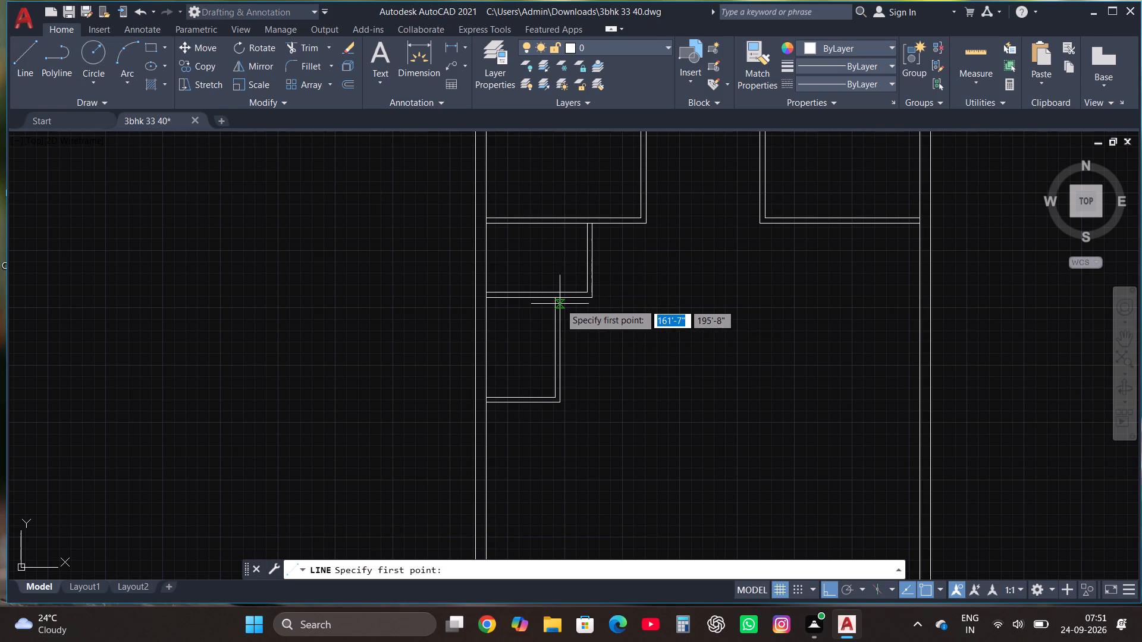
{"action": "left_click", "coordinate": [560, 298]}
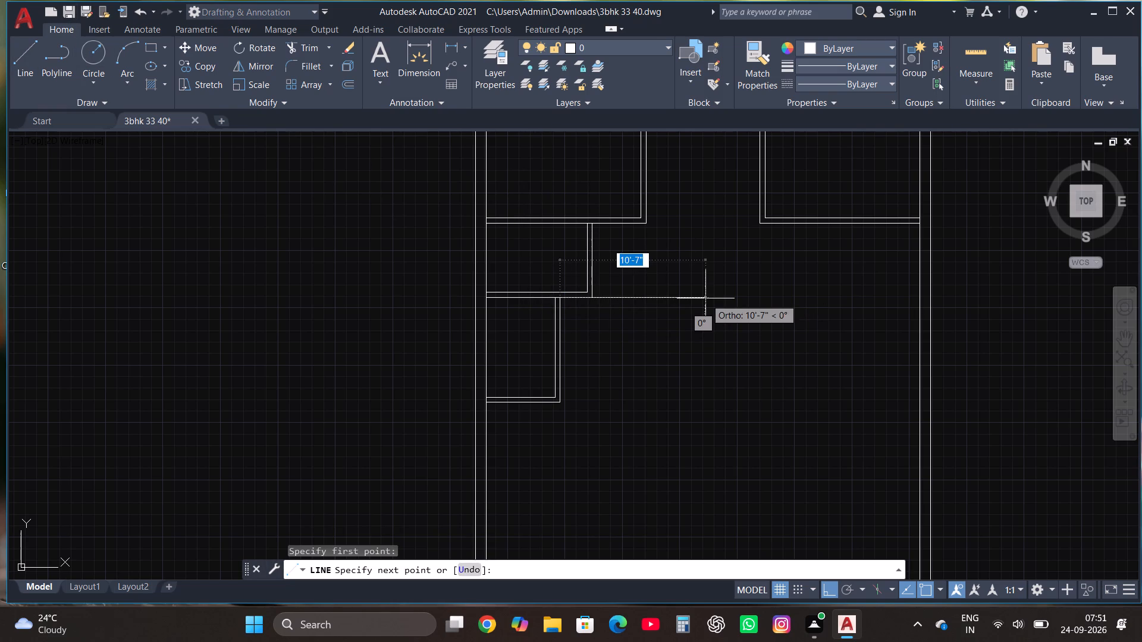
{"action": "type", "text": "5'6\""}
{"action": "key", "text": "Return"}
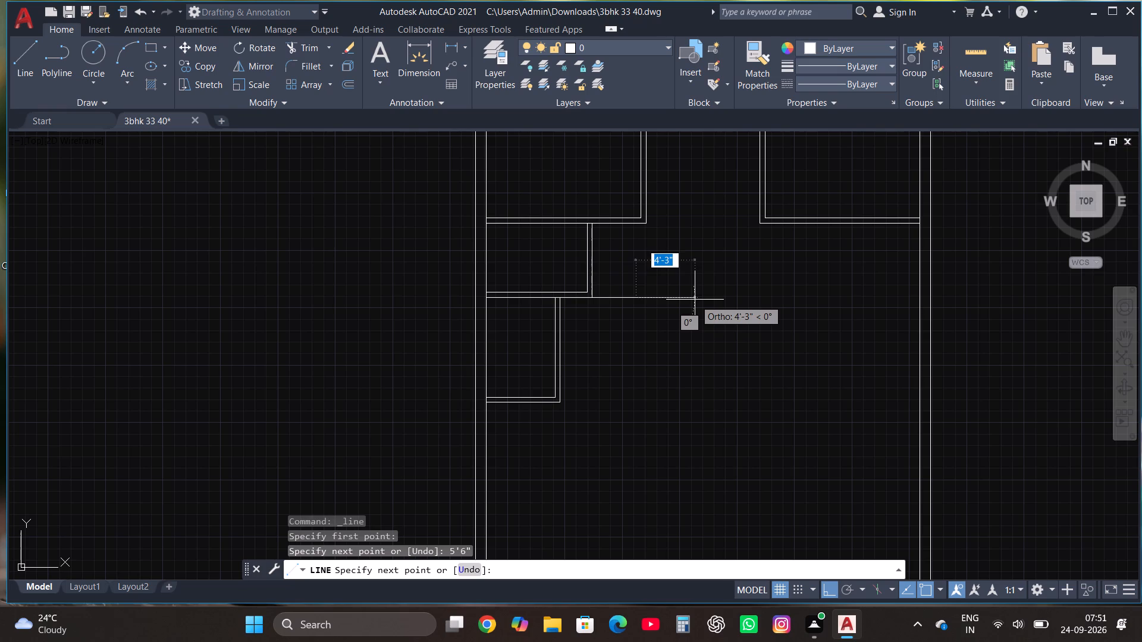
{"action": "type", "text": "7'3\""}
{"action": "key", "text": "Return"}
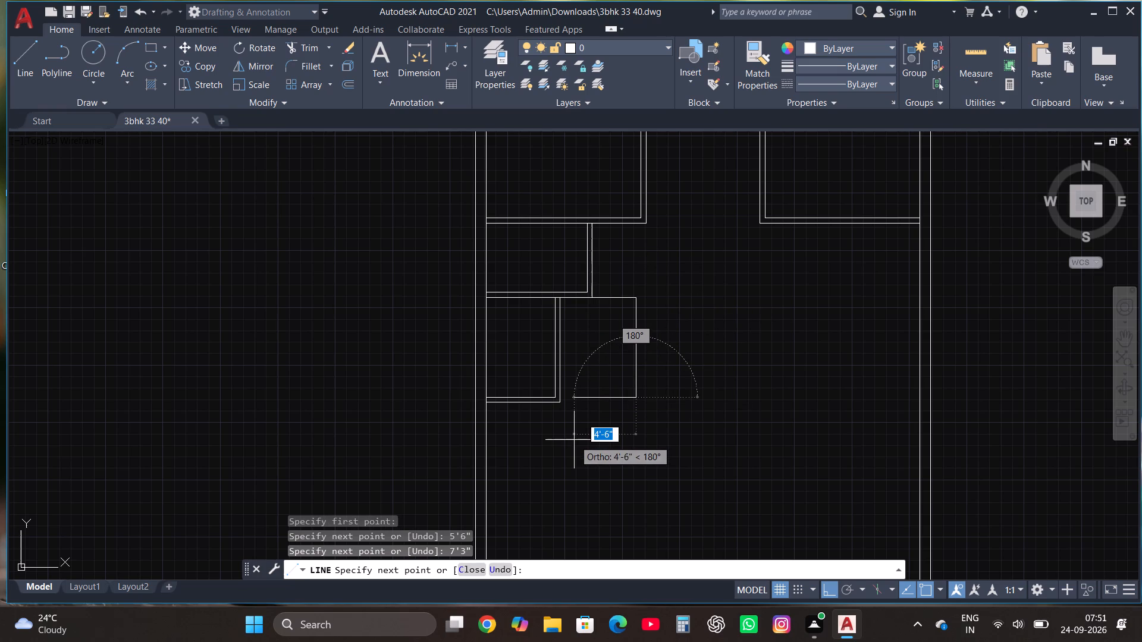
{"action": "type", "text": "5'"}
{"action": "type", "text": "6\""}
{"action": "key", "text": "Return"}
{"action": "key", "text": "Escape"}
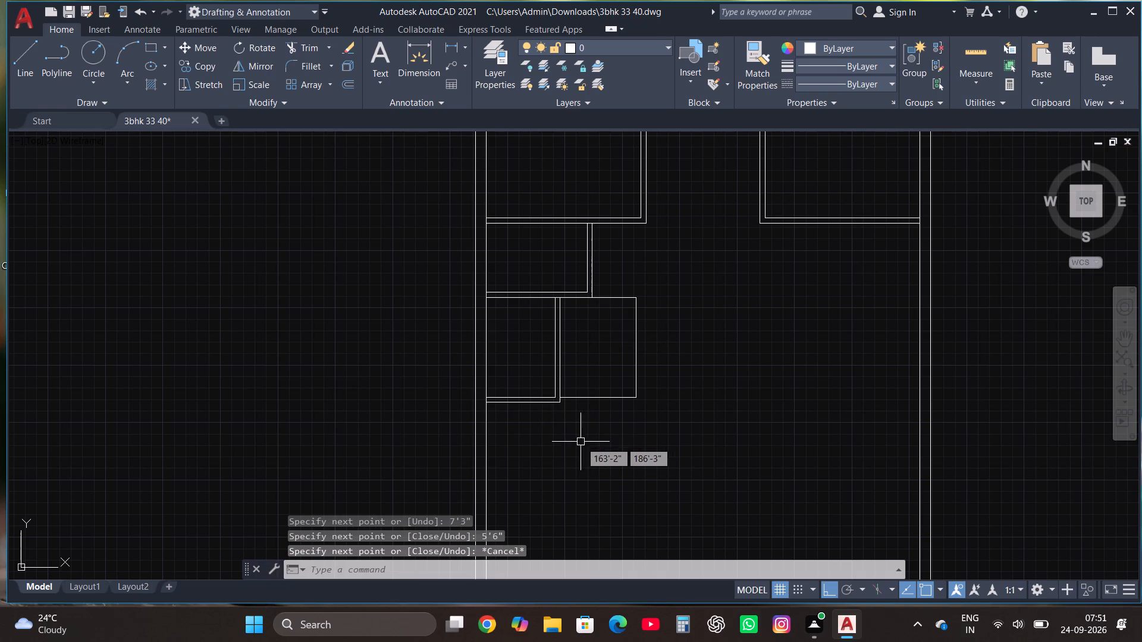
Offset the bottom line of the 5'6" by 7'3" room downward by 4.5".
{"action": "left_click", "coordinate": [581, 442]}
{"action": "left_click", "coordinate": [624, 380]}
{"action": "left_click", "coordinate": [629, 394]}
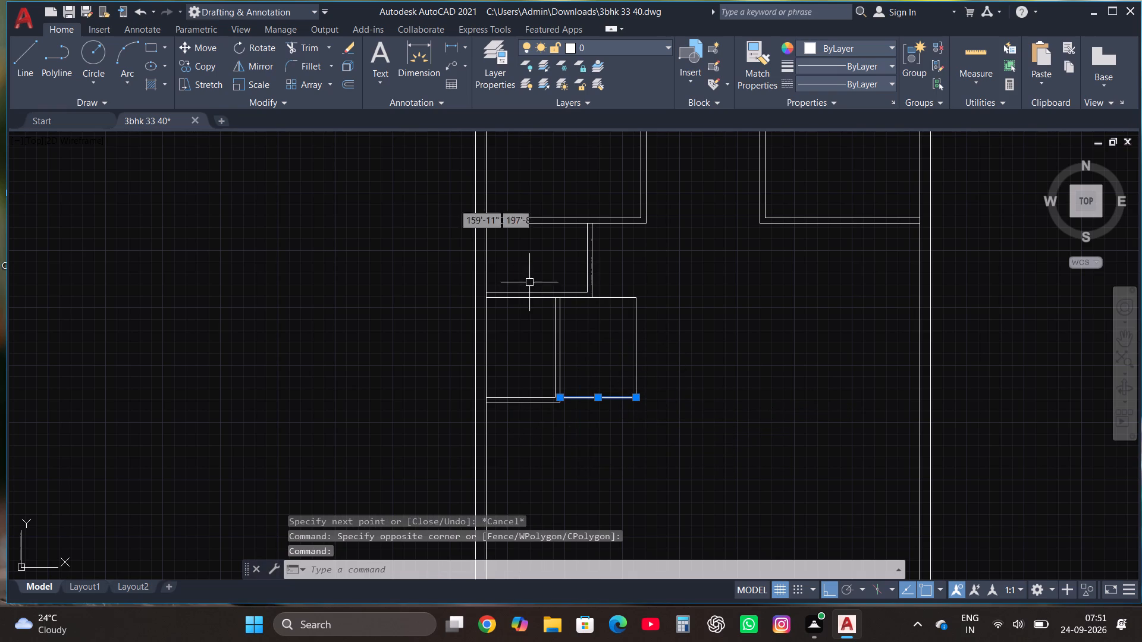
{"action": "left_click", "coordinate": [349, 81]}
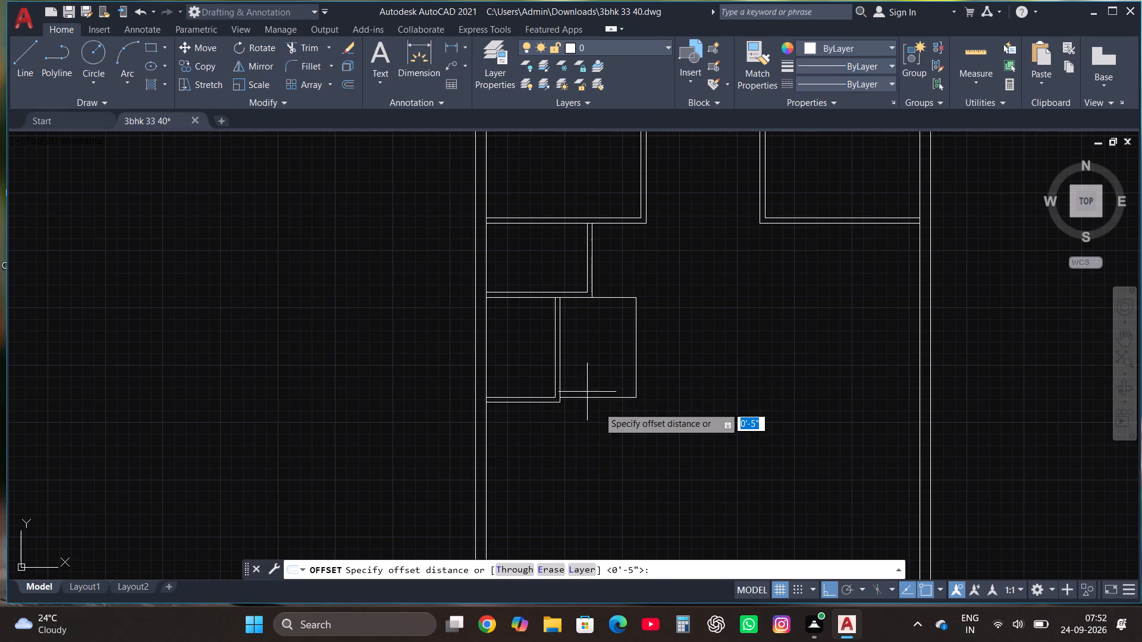
{"action": "left_click", "coordinate": [605, 398]}
{"action": "left_click", "coordinate": [608, 411]}
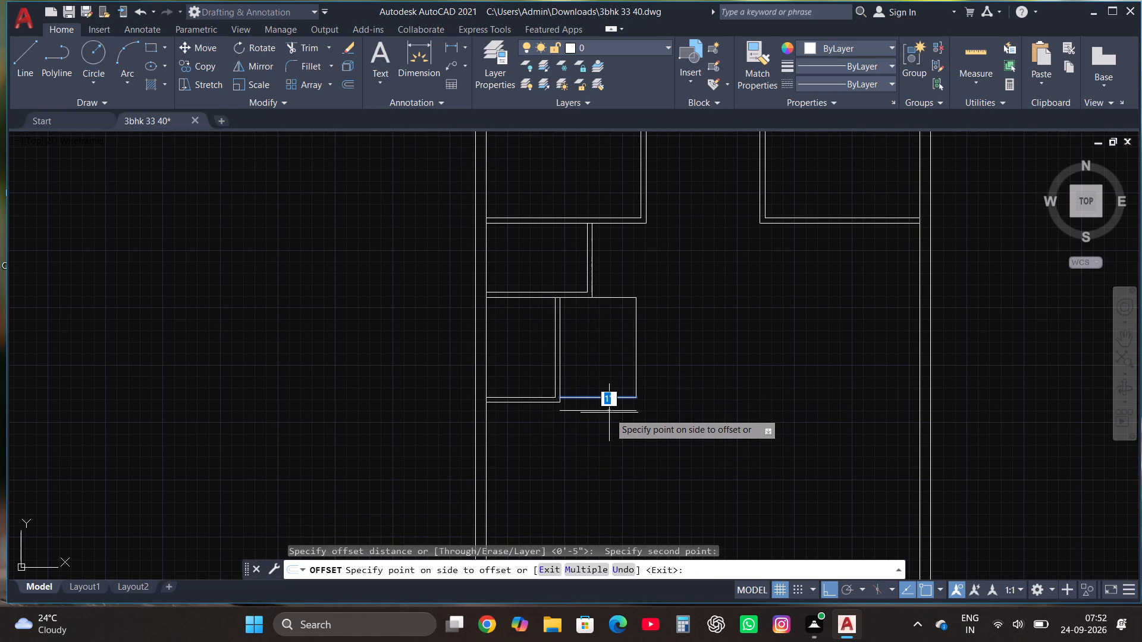
{"action": "type", "text": "4.5\""}
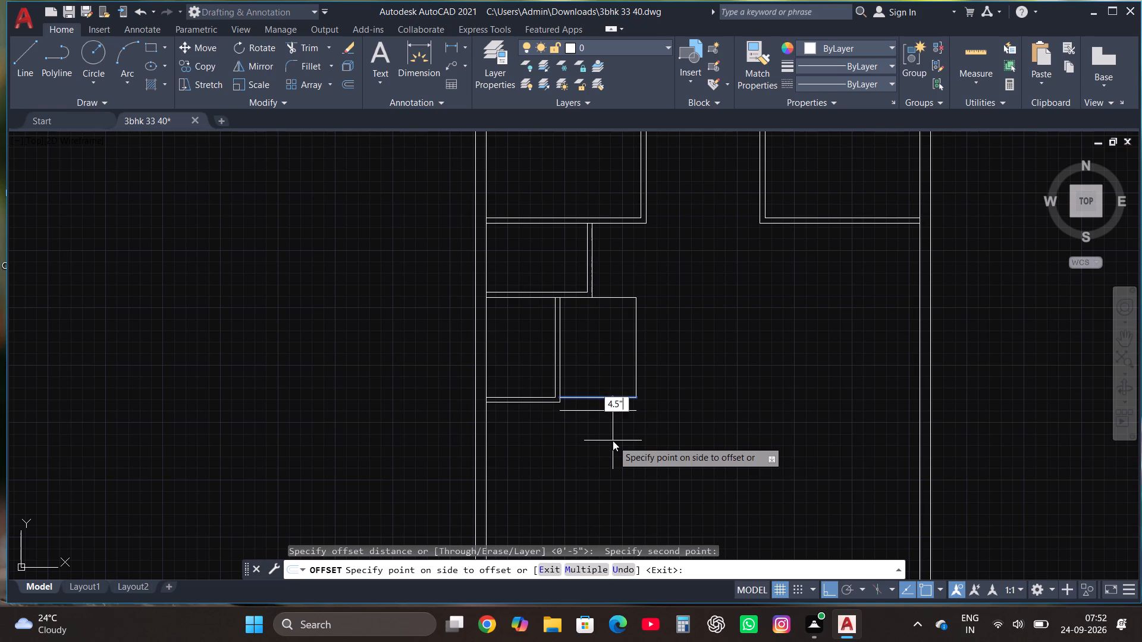
{"action": "key", "text": "Return"}
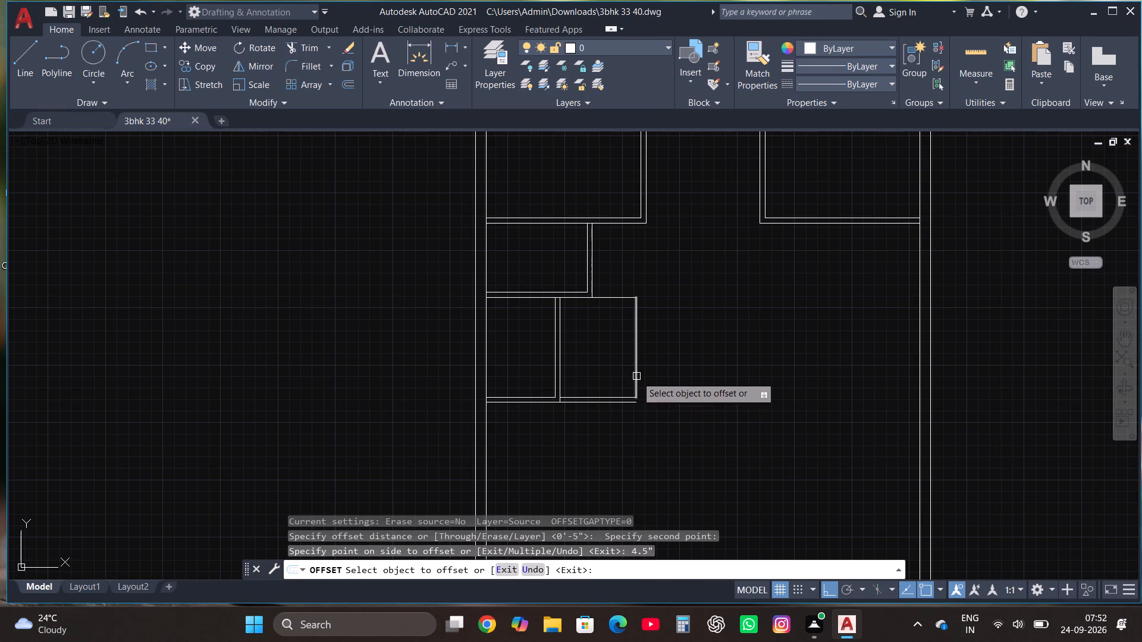
Offset the 5'6" by 7'3" room's right-hand line and its top line outward by 4.5" each.
{"action": "left_click", "coordinate": [636, 376]}
{"action": "type", "text": "4."}
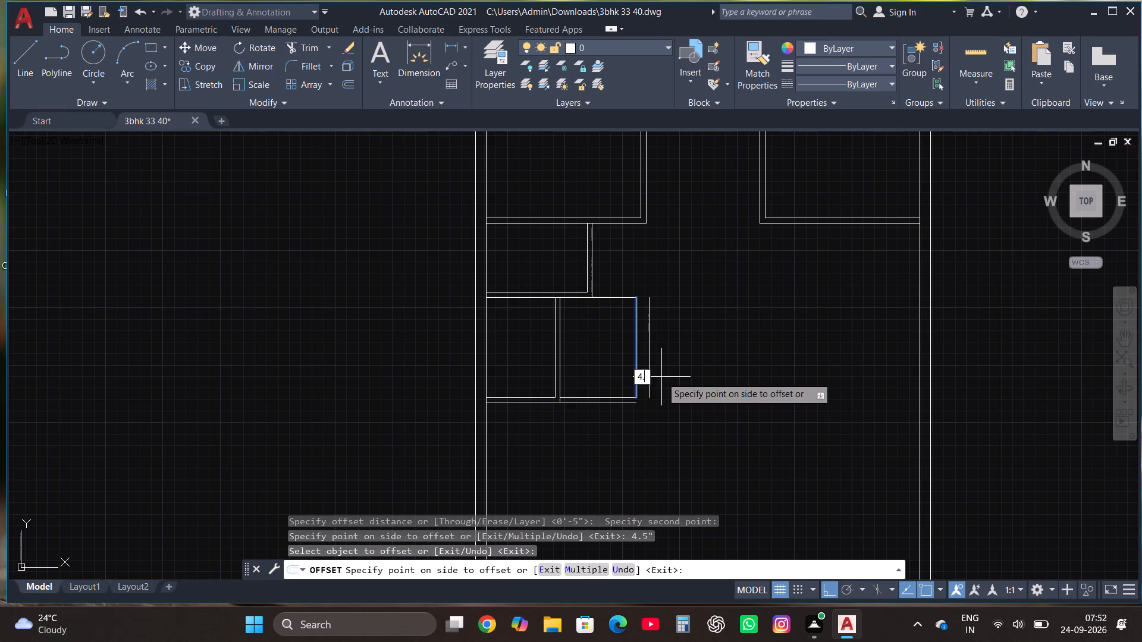
{"action": "key", "text": "5"}
{"action": "key", "text": "shift+quotedbl"}
{"action": "key", "text": "Return"}
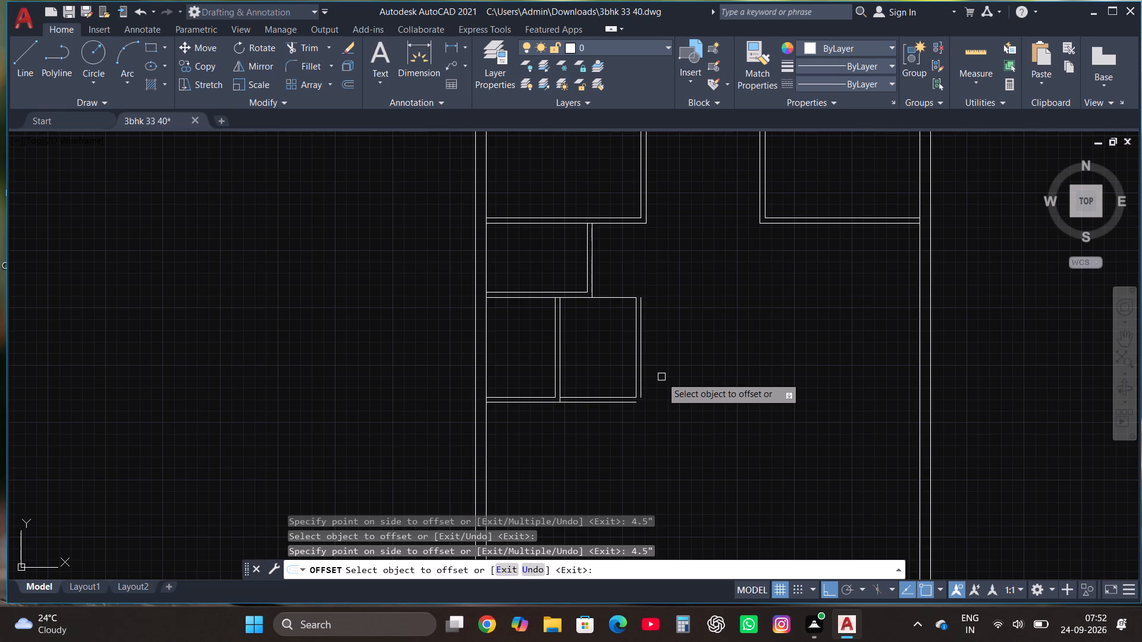
{"action": "left_click", "coordinate": [603, 297]}
{"action": "type", "text": "4.5\""}
{"action": "key", "text": "Return"}
{"action": "key", "text": "Escape"}
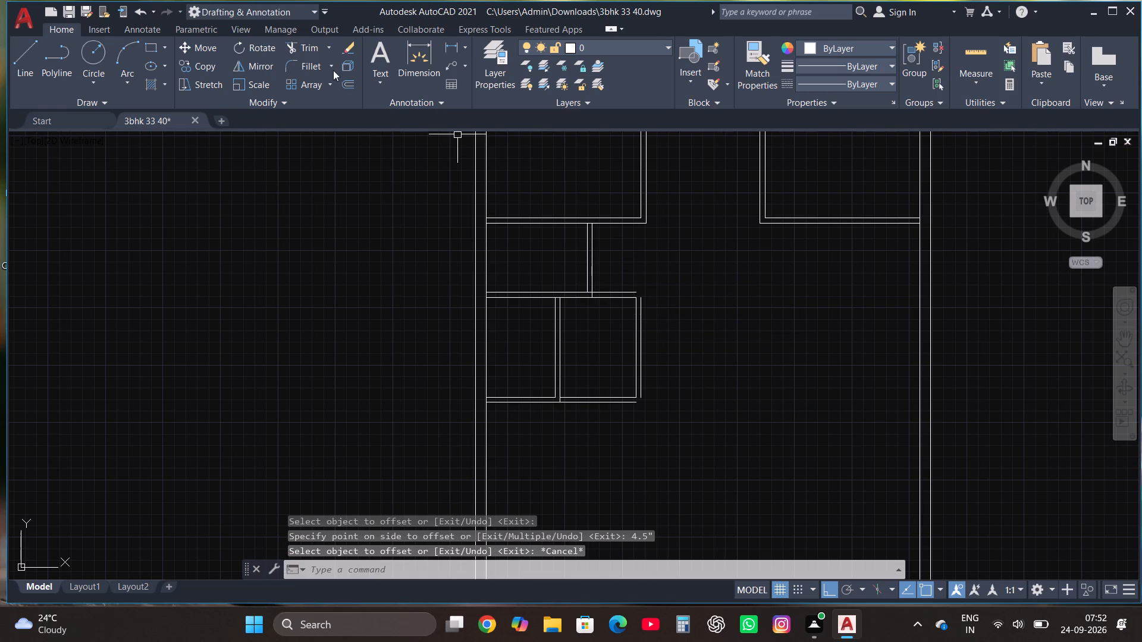
Fillet the outer partition lines of the 5'6" by 7'3" room into sharp upper-right and lower-right corners.
{"action": "left_click", "coordinate": [322, 68]}
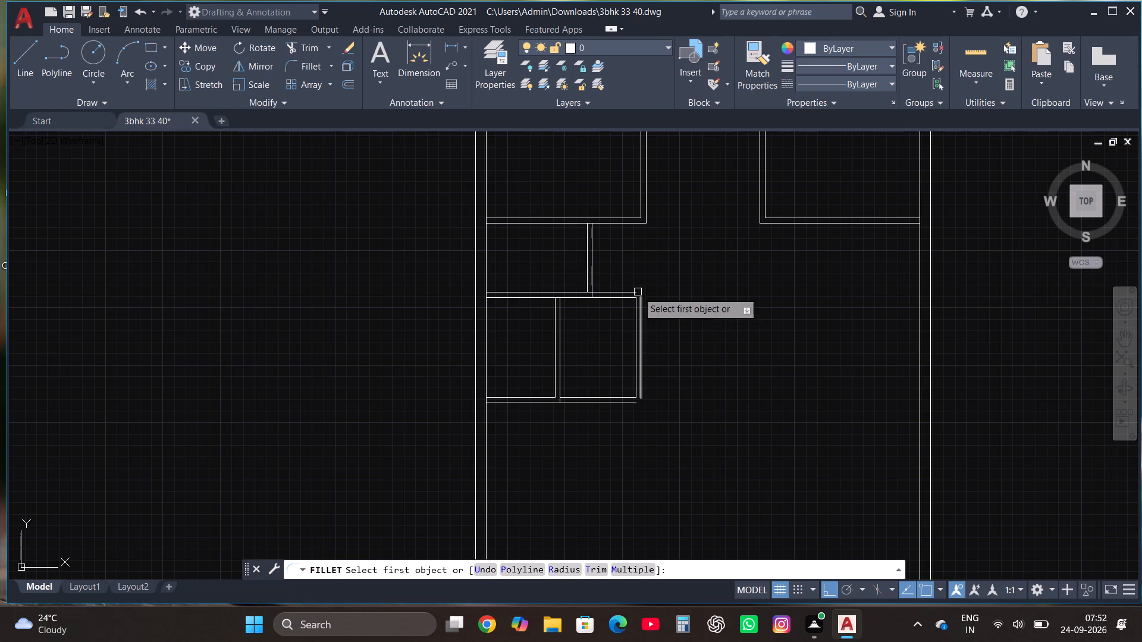
{"action": "left_click", "coordinate": [632, 292]}
{"action": "left_click", "coordinate": [643, 313]}
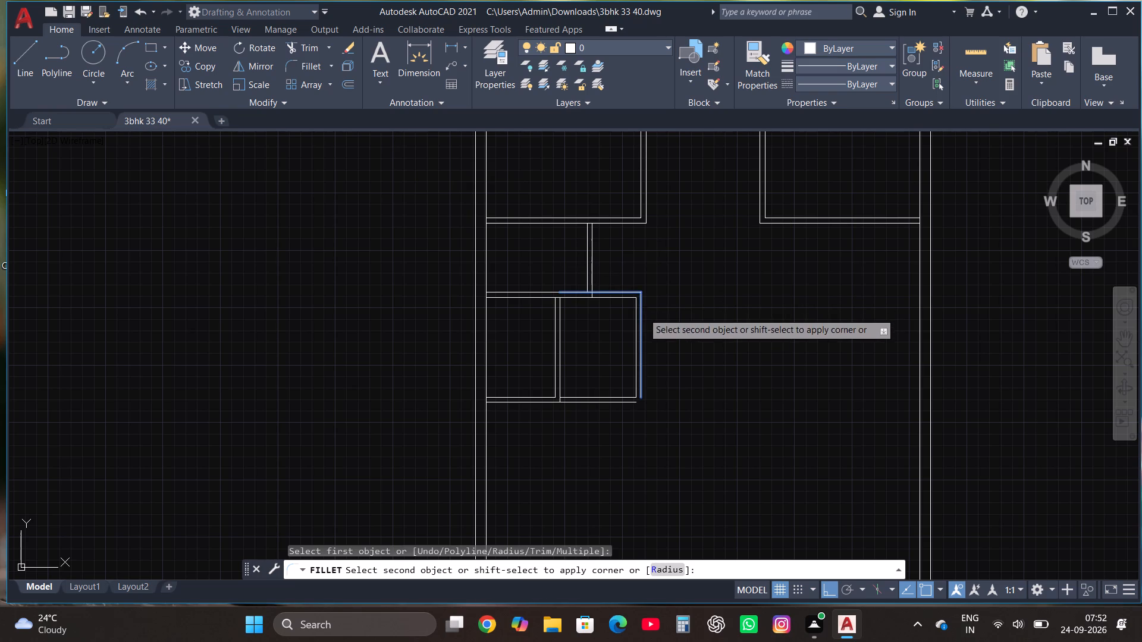
{"action": "left_click", "coordinate": [304, 62]}
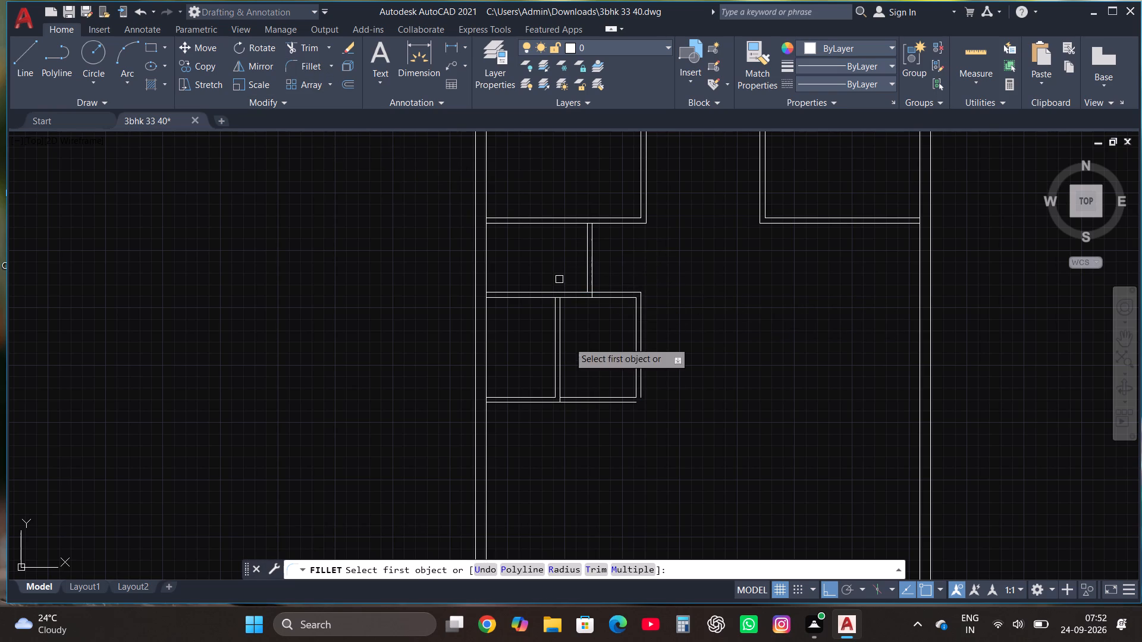
{"action": "left_click", "coordinate": [588, 404]}
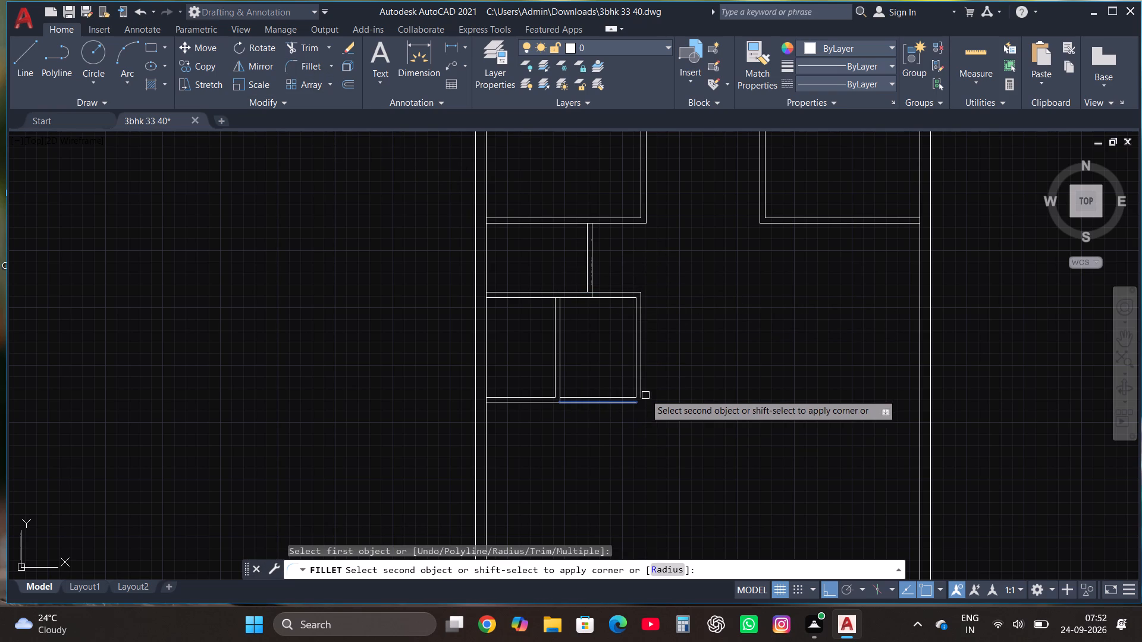
{"action": "left_click", "coordinate": [644, 392]}
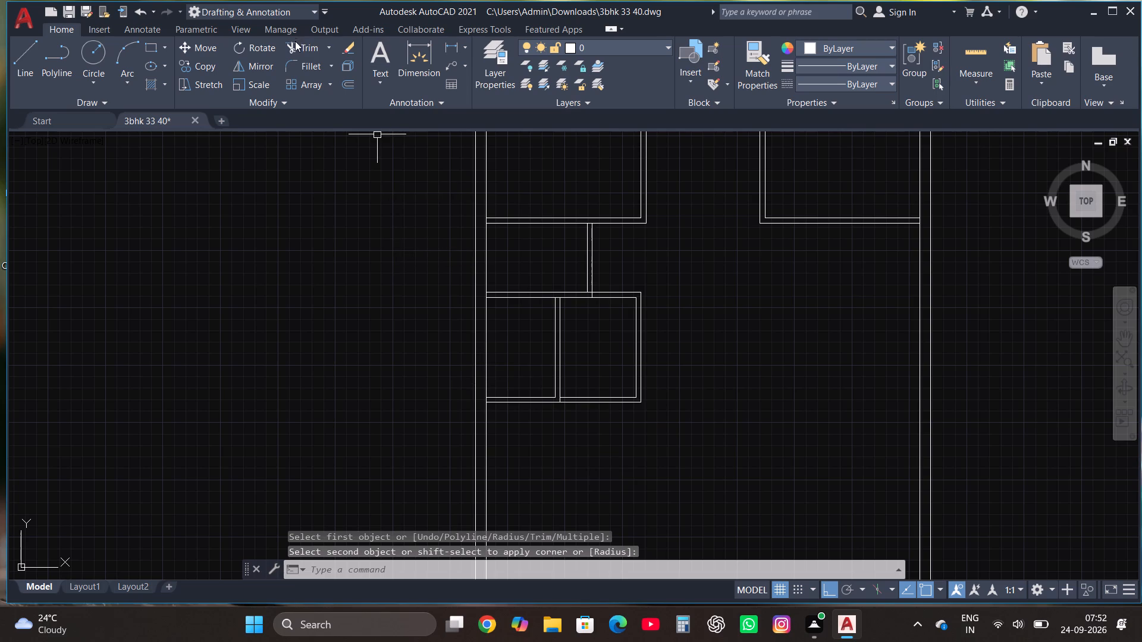
Trim the overlapping line segments where the small room's vertical partition and the divider between the two 7'3" rooms meet the horizontal walls.
{"action": "left_click", "coordinate": [299, 46]}
{"action": "scroll", "coordinate": [603, 292], "scroll_direction": "up", "scroll_amount": 4}
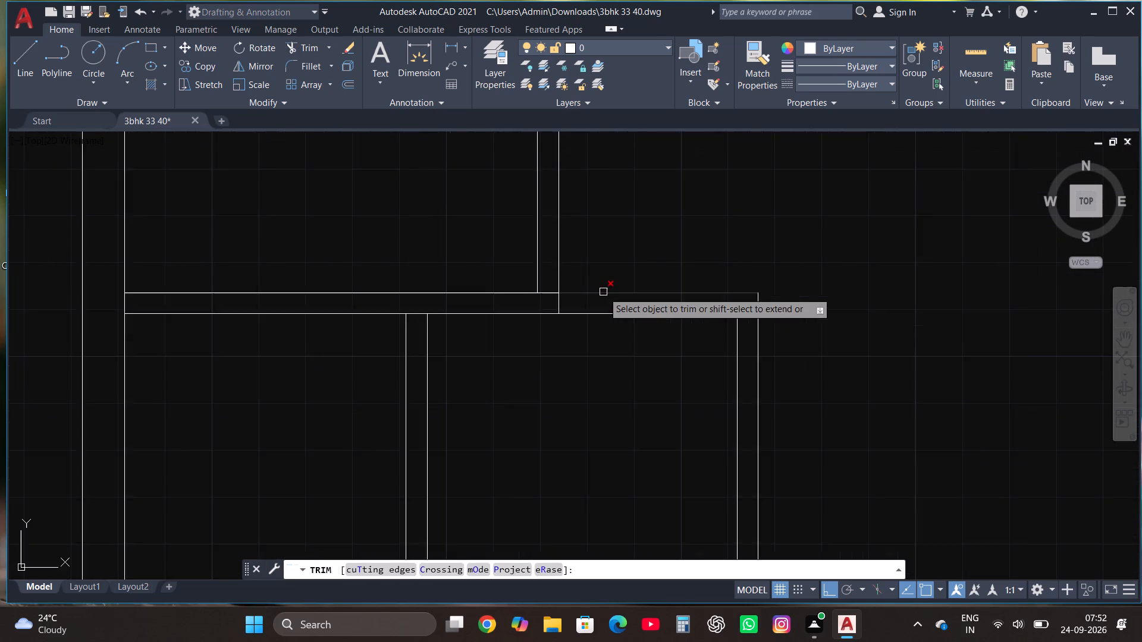
{"action": "left_click", "coordinate": [527, 306]}
{"action": "left_click", "coordinate": [543, 309]}
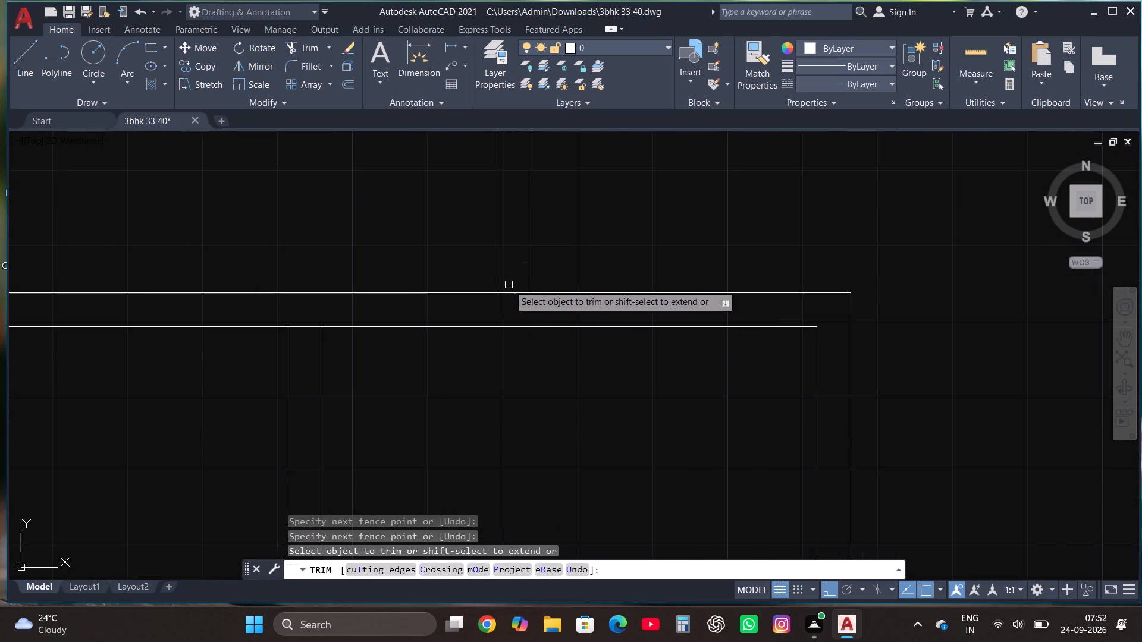
{"action": "left_click", "coordinate": [510, 287]}
{"action": "left_click", "coordinate": [514, 306]}
{"action": "scroll", "coordinate": [571, 222], "scroll_direction": "down", "scroll_amount": 3}
{"action": "scroll", "coordinate": [521, 436], "scroll_direction": "up", "scroll_amount": 3}
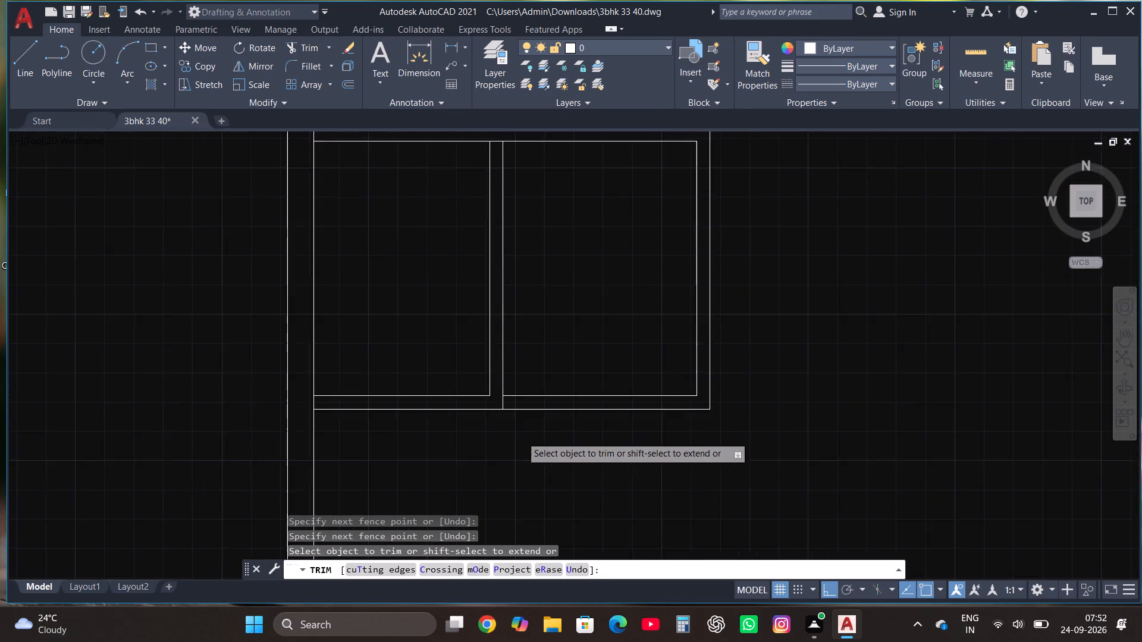
{"action": "left_click", "coordinate": [475, 361]}
{"action": "scroll", "coordinate": [476, 370], "scroll_direction": "down", "scroll_amount": 4}
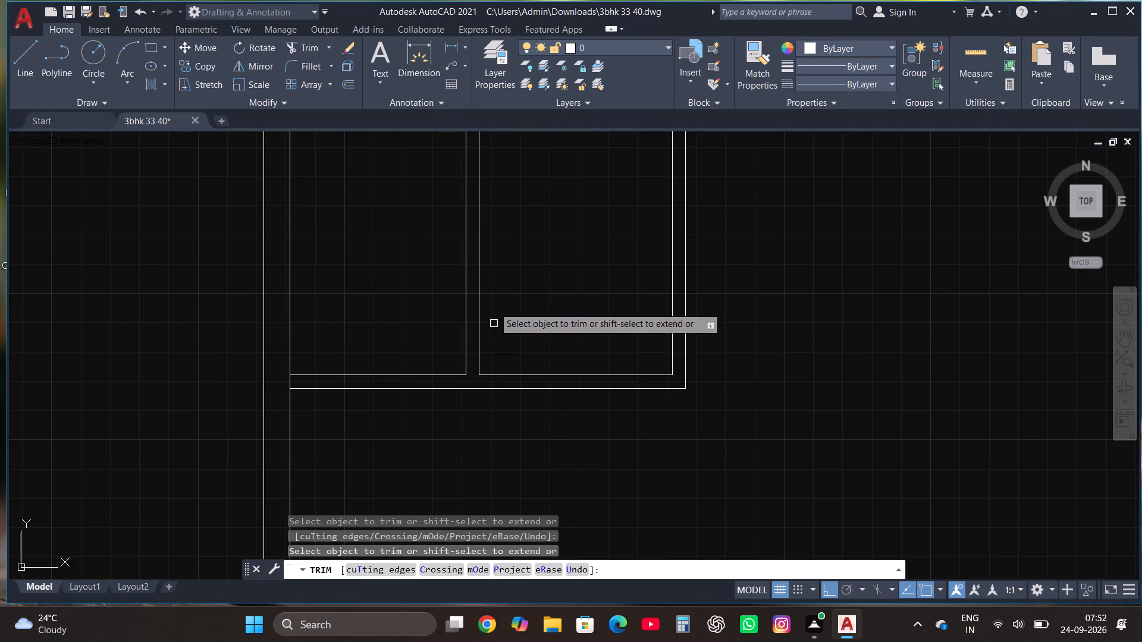
{"action": "scroll", "coordinate": [498, 360], "scroll_direction": "down", "scroll_amount": 1}
{"action": "scroll", "coordinate": [486, 207], "scroll_direction": "up", "scroll_amount": 3}
{"action": "left_click", "coordinate": [476, 214]}
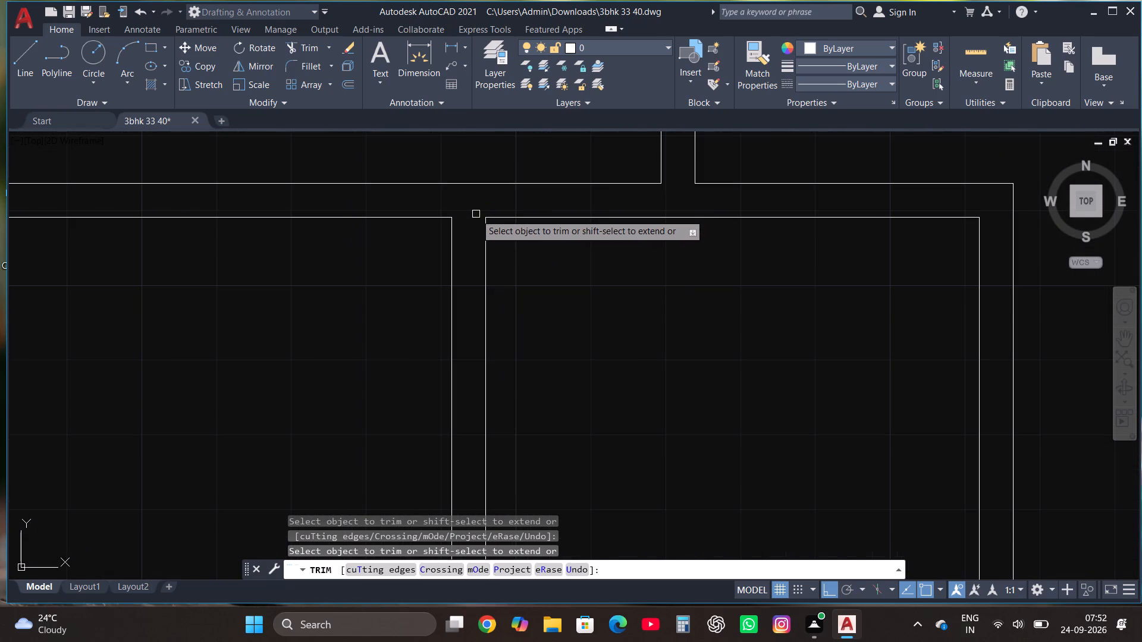
{"action": "scroll", "coordinate": [476, 214], "scroll_direction": "down", "scroll_amount": 4}
{"action": "key", "text": "Escape"}
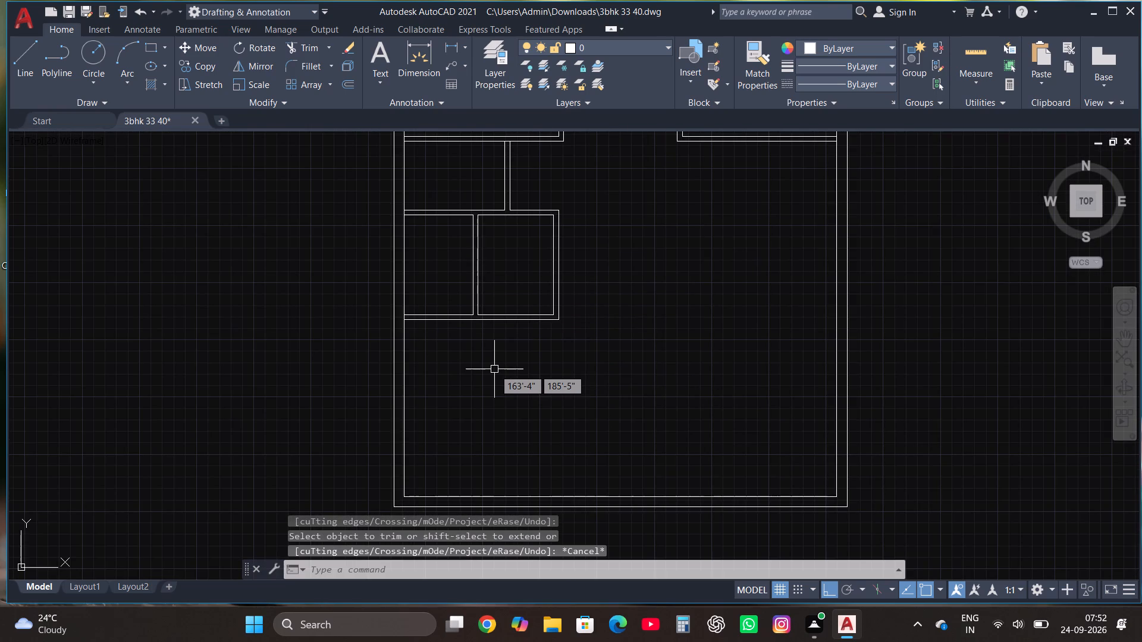
Draw an 11'9" line down the left outer wall's inner face from the end of the two rooms' bottom partition line.
{"action": "left_click", "coordinate": [18, 53]}
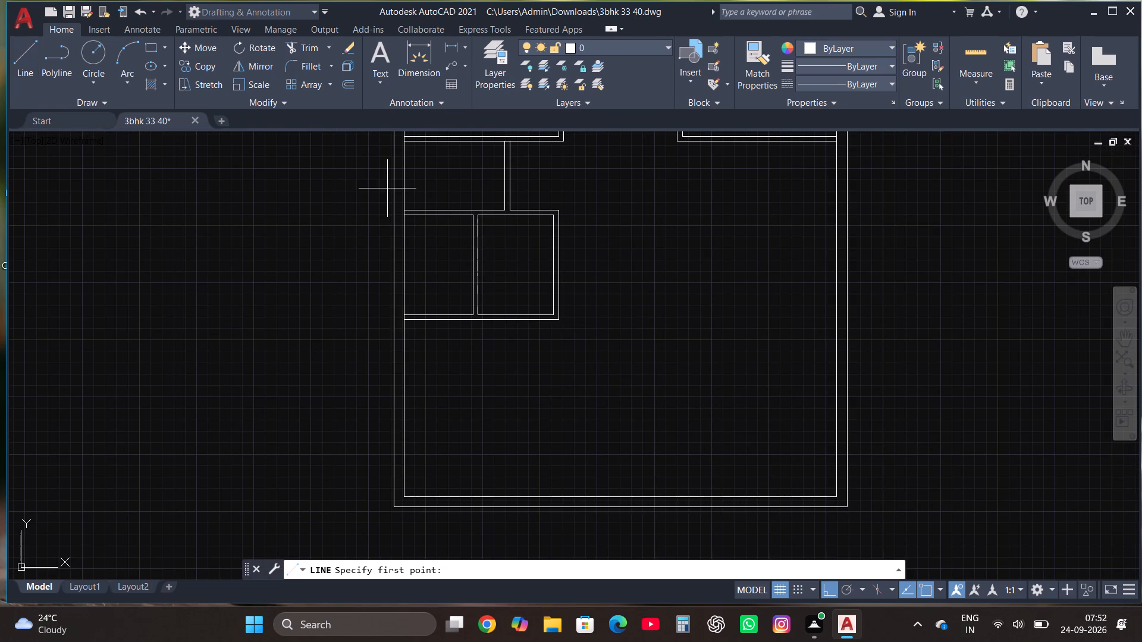
{"action": "scroll", "coordinate": [517, 372], "scroll_direction": "down", "scroll_amount": 1}
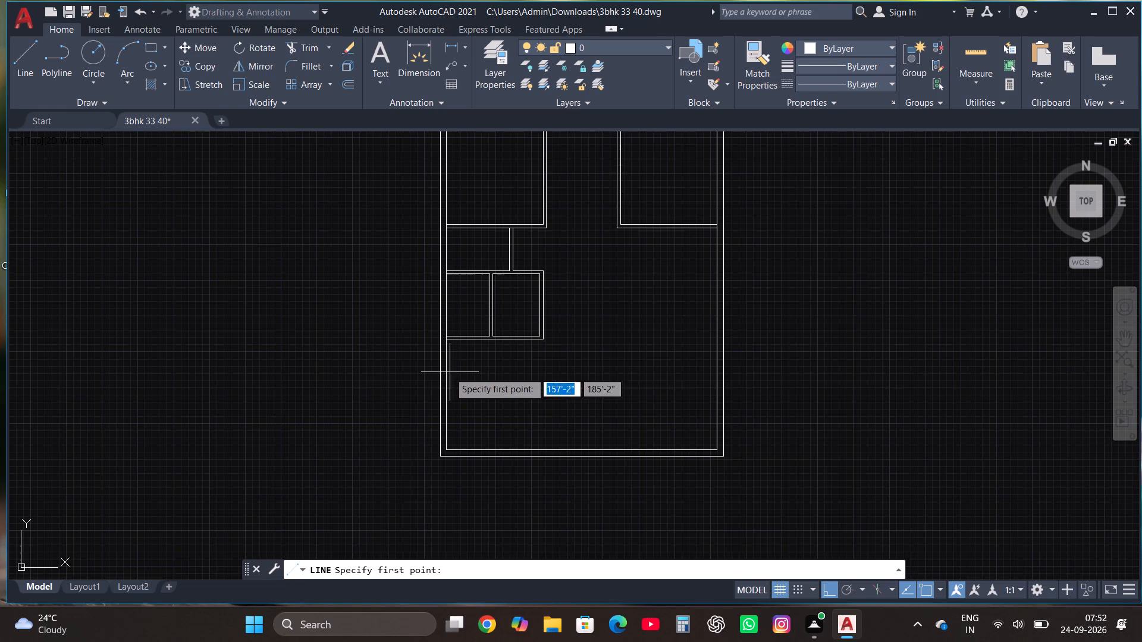
{"action": "scroll", "coordinate": [479, 364], "scroll_direction": "up", "scroll_amount": 3}
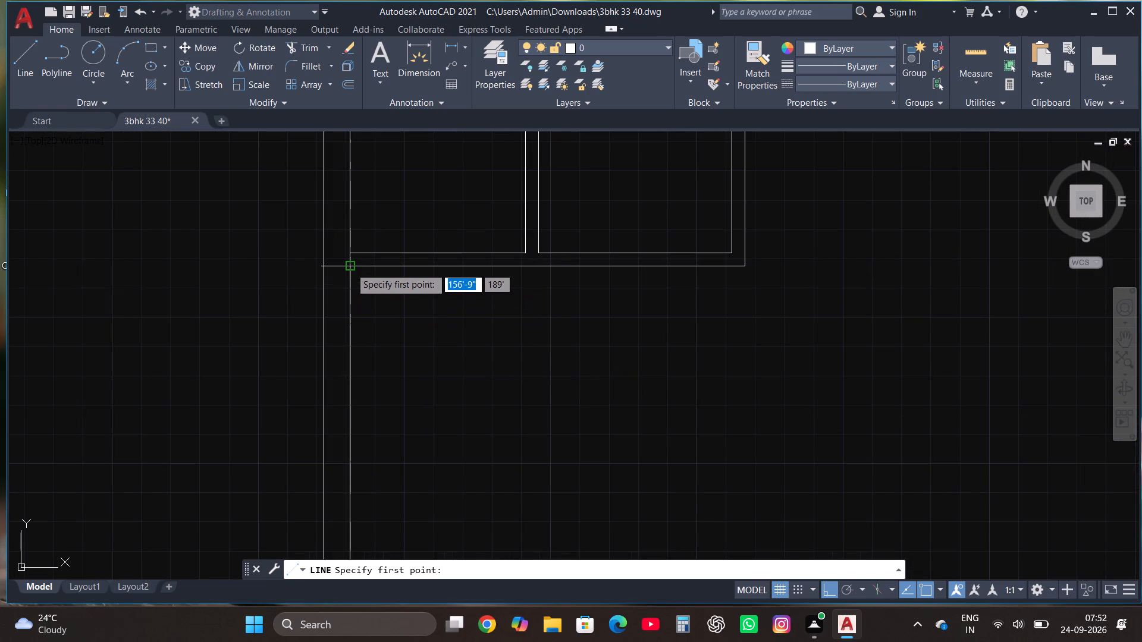
{"action": "left_click", "coordinate": [350, 267]}
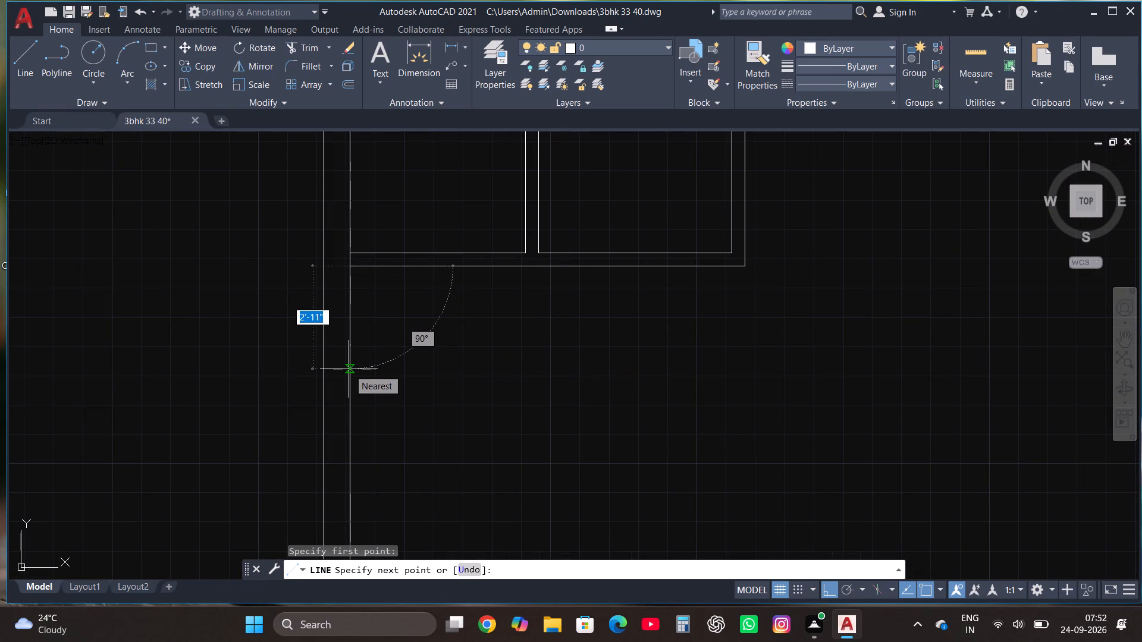
{"action": "type", "text": "11'9\""}
{"action": "key", "text": "Return"}
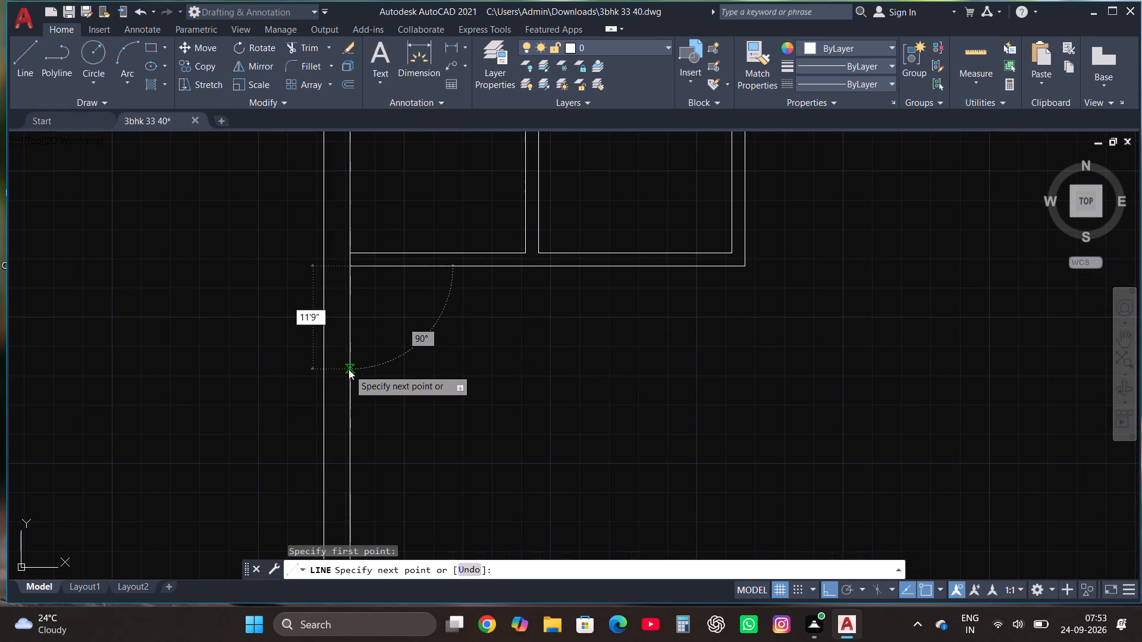
{"action": "scroll", "coordinate": [357, 366], "scroll_direction": "down", "scroll_amount": 3}
{"action": "key", "text": "Escape"}
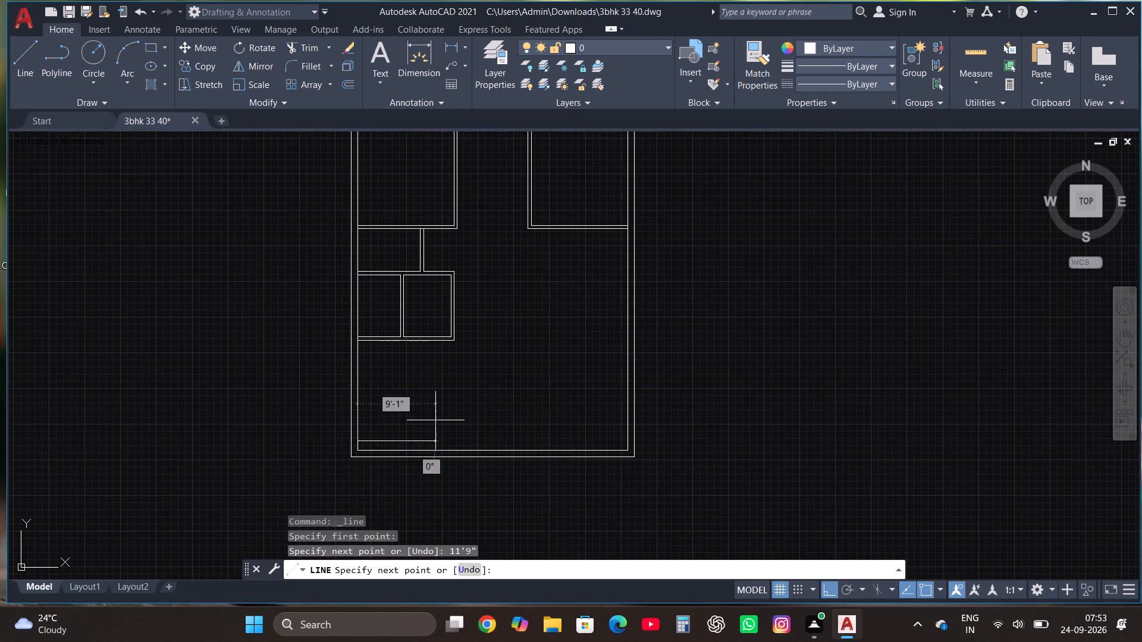
Draw a line 11'3" right from the left end of the two rooms' bottom partition, continuing straight down into the bottom outer wall.
{"action": "left_click", "coordinate": [24, 56]}
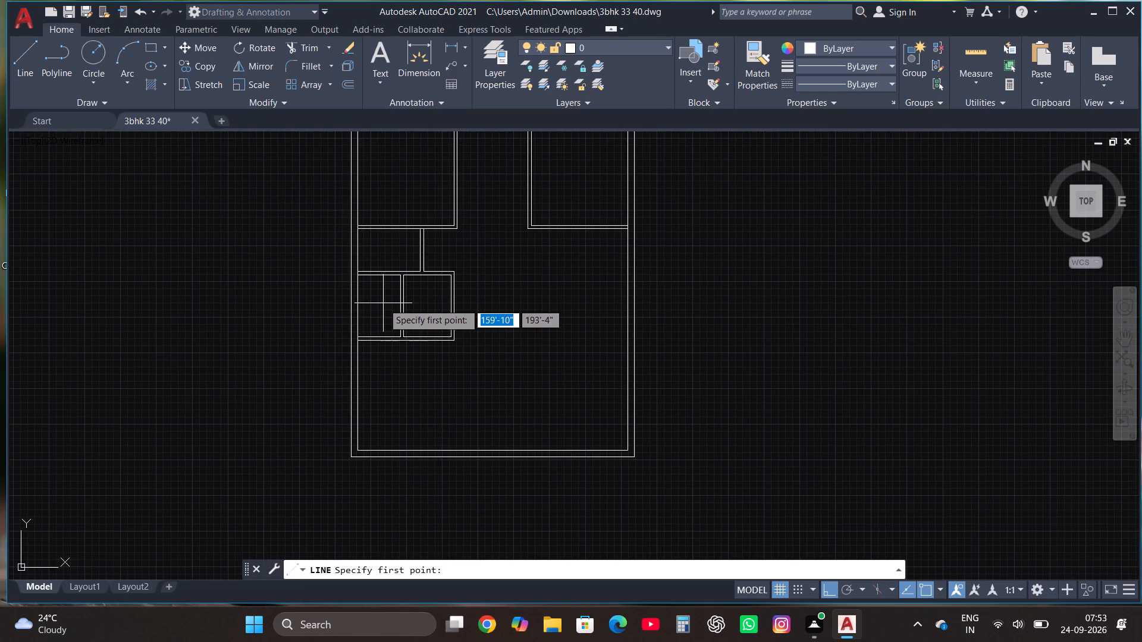
{"action": "scroll", "coordinate": [367, 340], "scroll_direction": "up", "scroll_amount": 3}
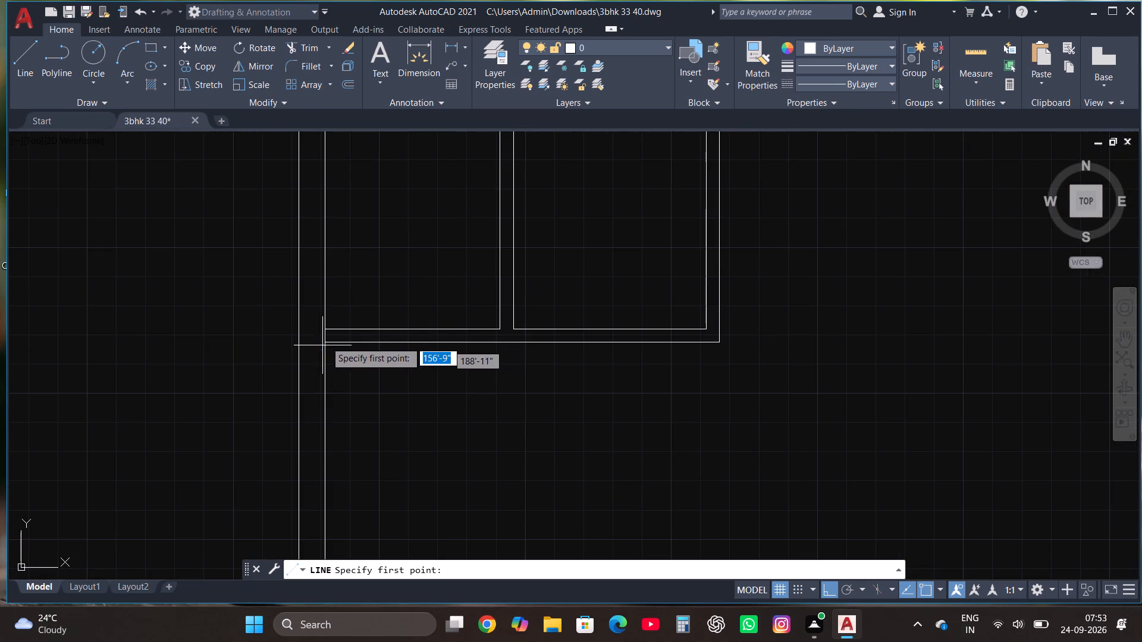
{"action": "left_click", "coordinate": [326, 339]}
{"action": "type", "text": "11'"}
{"action": "type", "text": "3\""}
{"action": "key", "text": "Return"}
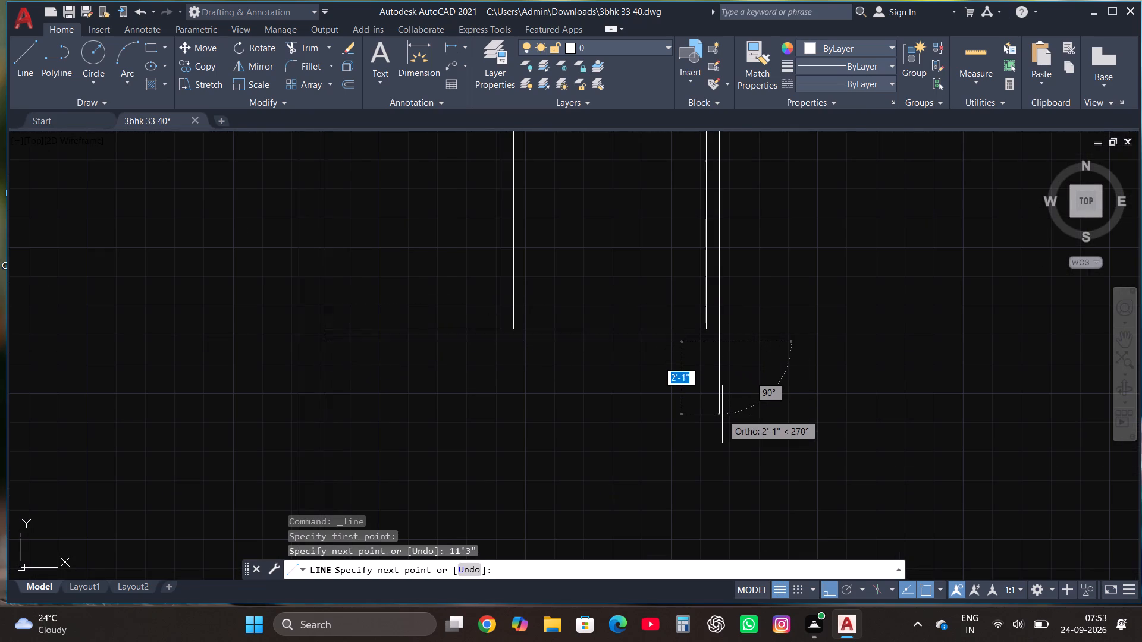
{"action": "scroll", "coordinate": [721, 354], "scroll_direction": "down", "scroll_amount": 4}
{"action": "scroll", "coordinate": [724, 431], "scroll_direction": "up", "scroll_amount": 4}
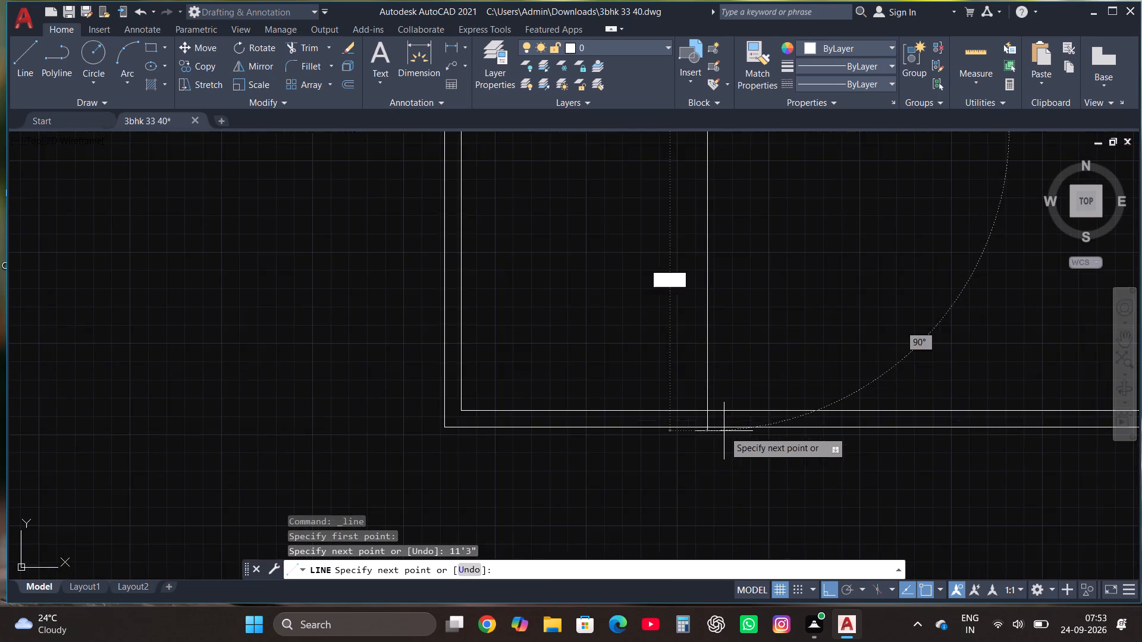
{"action": "scroll", "coordinate": [714, 433], "scroll_direction": "up", "scroll_amount": 3}
{"action": "left_click", "coordinate": [682, 389]}
{"action": "key", "text": "Escape"}
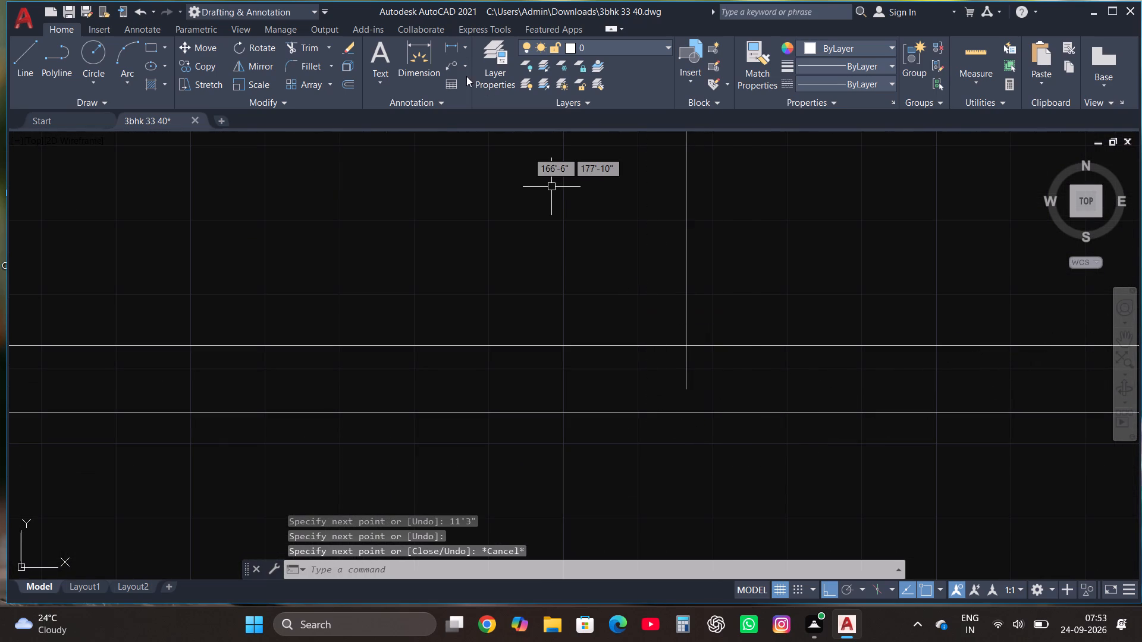
Trim the vertical room line's overhang below the inner face of the bottom outer wall.
{"action": "left_click", "coordinate": [287, 42]}
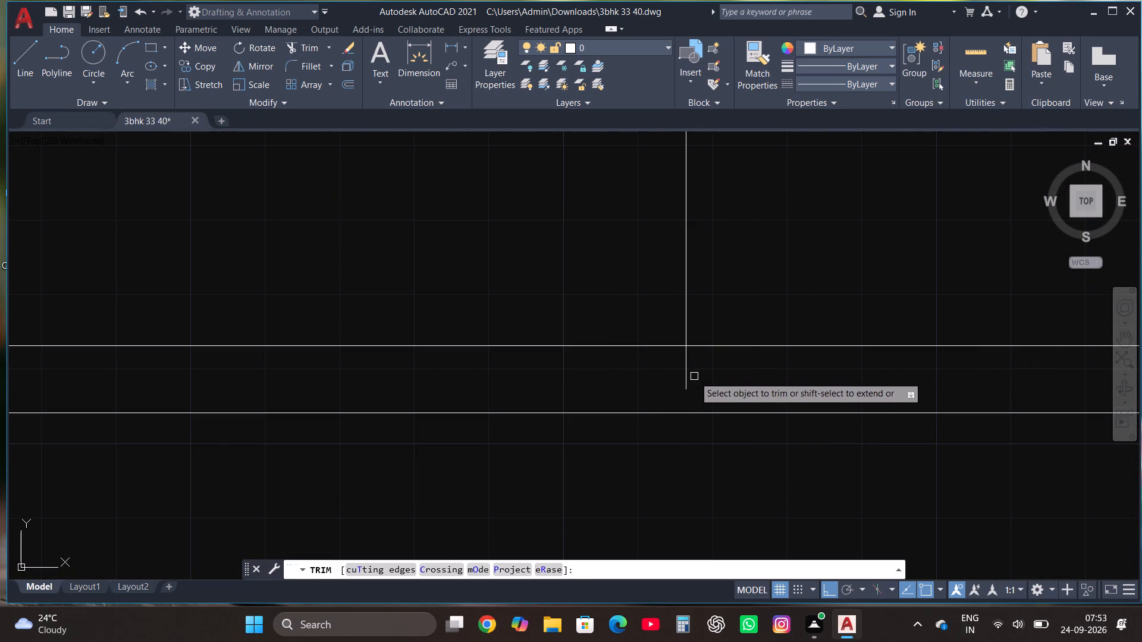
{"action": "left_click_drag", "start_coordinate": [690, 376], "coordinate": [684, 375]}
{"action": "left_click", "coordinate": [661, 375]}
{"action": "key", "text": "Escape"}
Copy the lower room's vertical right-hand line 4.5" to the right to form the partition wall.
{"action": "scroll", "coordinate": [661, 410], "scroll_direction": "down", "scroll_amount": 3}
{"action": "left_click", "coordinate": [668, 291]}
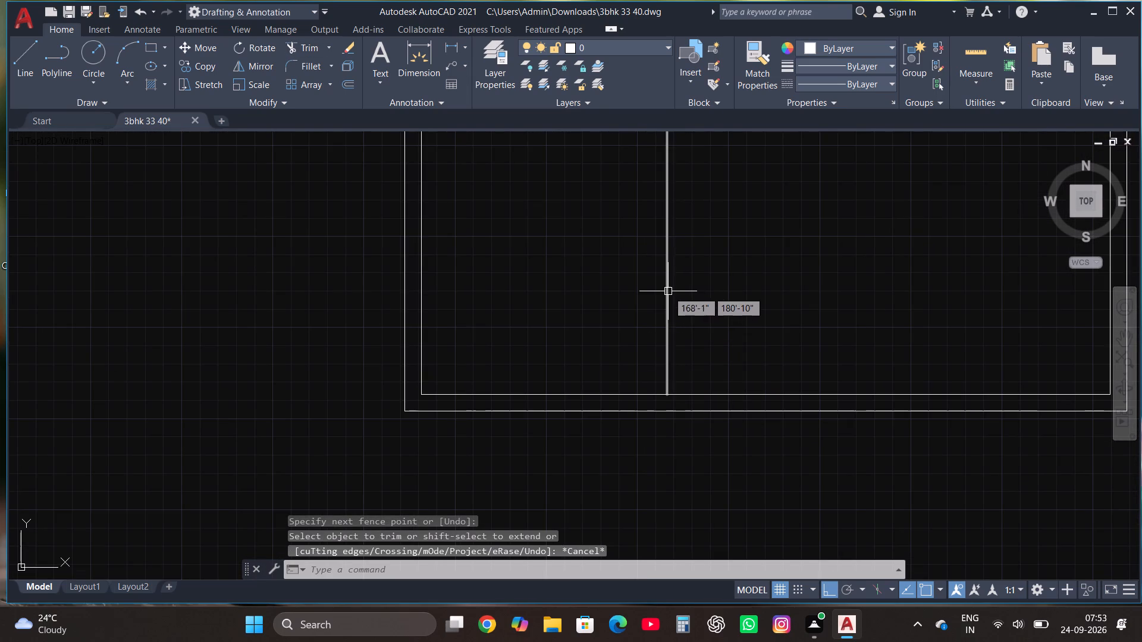
{"action": "left_click", "coordinate": [202, 65]}
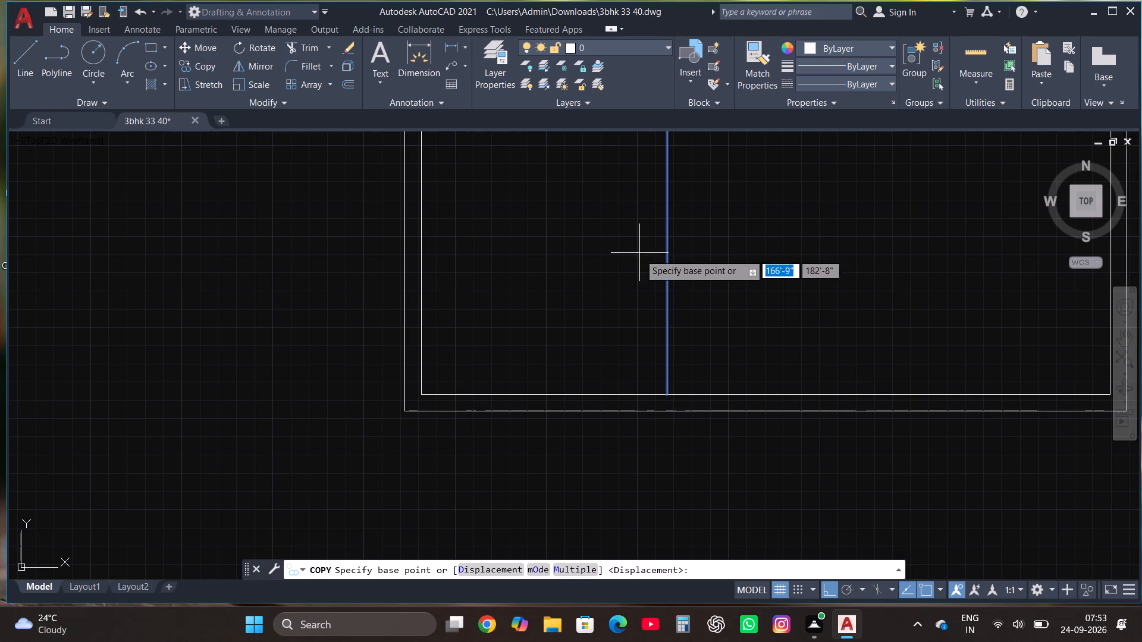
{"action": "left_click", "coordinate": [668, 303]}
{"action": "type", "text": "4.5\""}
{"action": "key", "text": "Return"}
{"action": "key", "text": "Escape"}
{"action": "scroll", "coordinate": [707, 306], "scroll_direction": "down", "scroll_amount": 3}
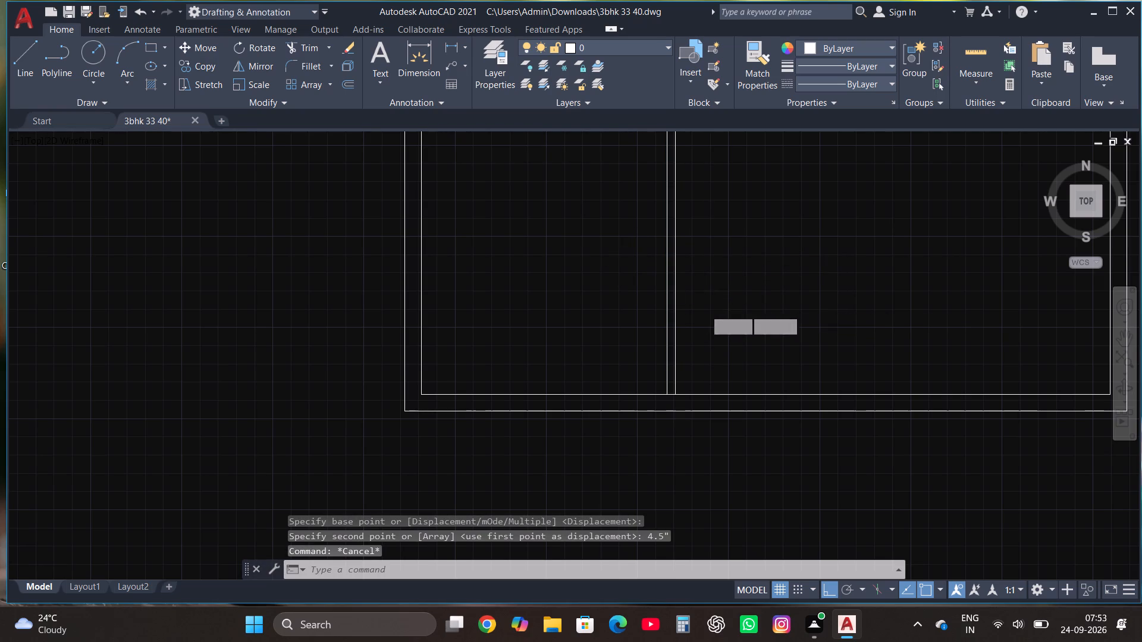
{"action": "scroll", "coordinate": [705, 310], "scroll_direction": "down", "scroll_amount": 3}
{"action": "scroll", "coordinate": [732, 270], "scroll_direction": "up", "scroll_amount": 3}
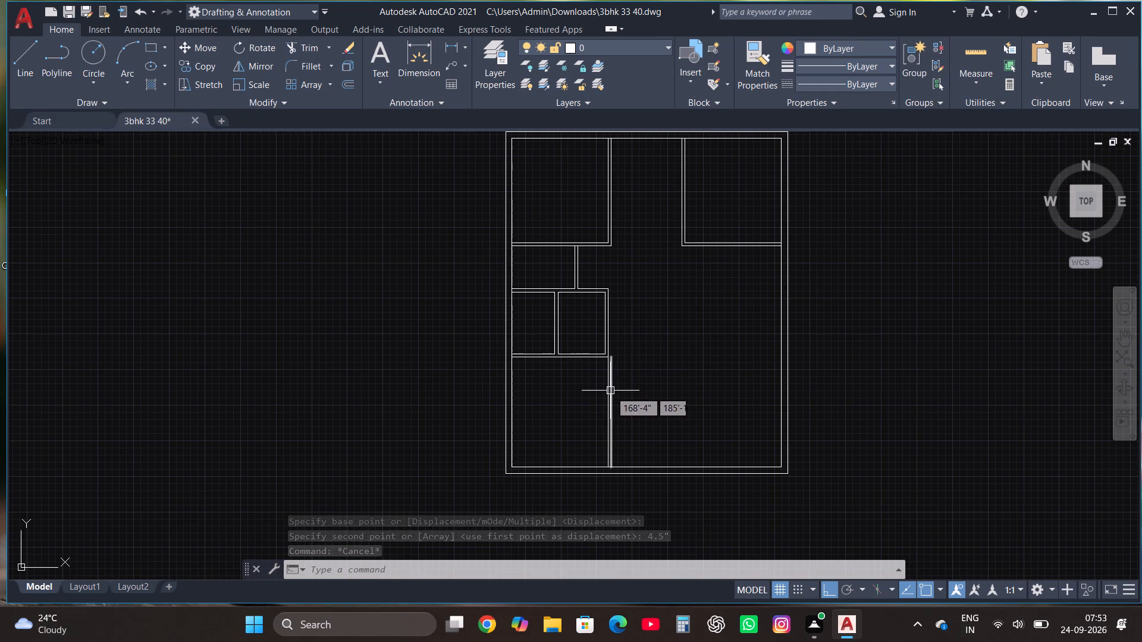
Move the outer right-hand line of the two small side-by-side rooms 4.5" to the right.
{"action": "scroll", "coordinate": [614, 395], "scroll_direction": "up", "scroll_amount": 1}
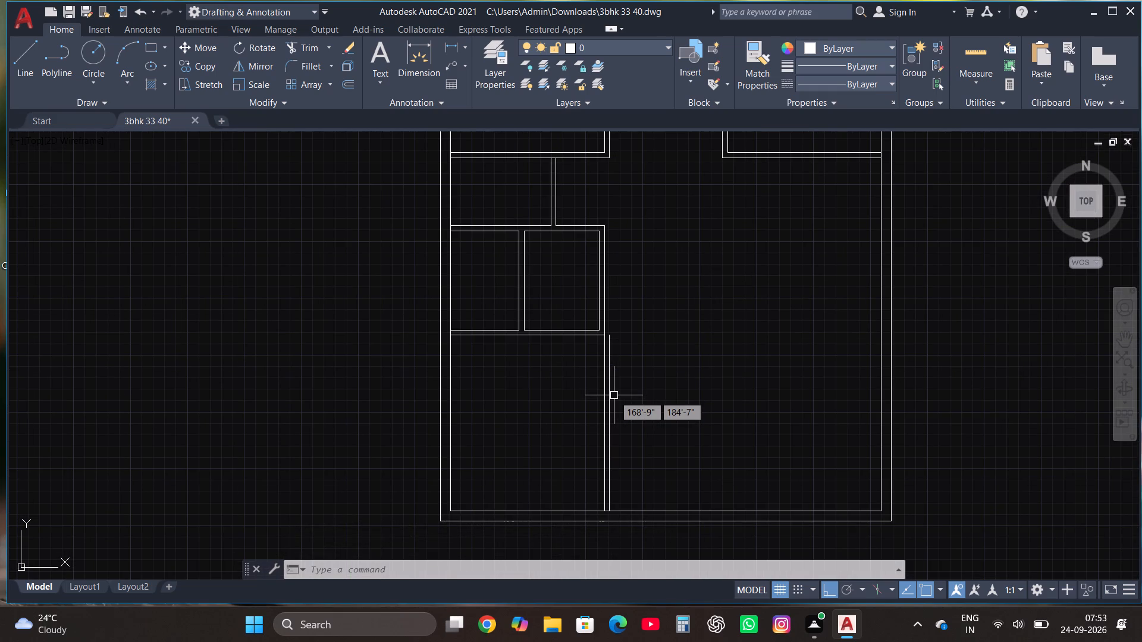
{"action": "scroll", "coordinate": [615, 398], "scroll_direction": "down", "scroll_amount": 2}
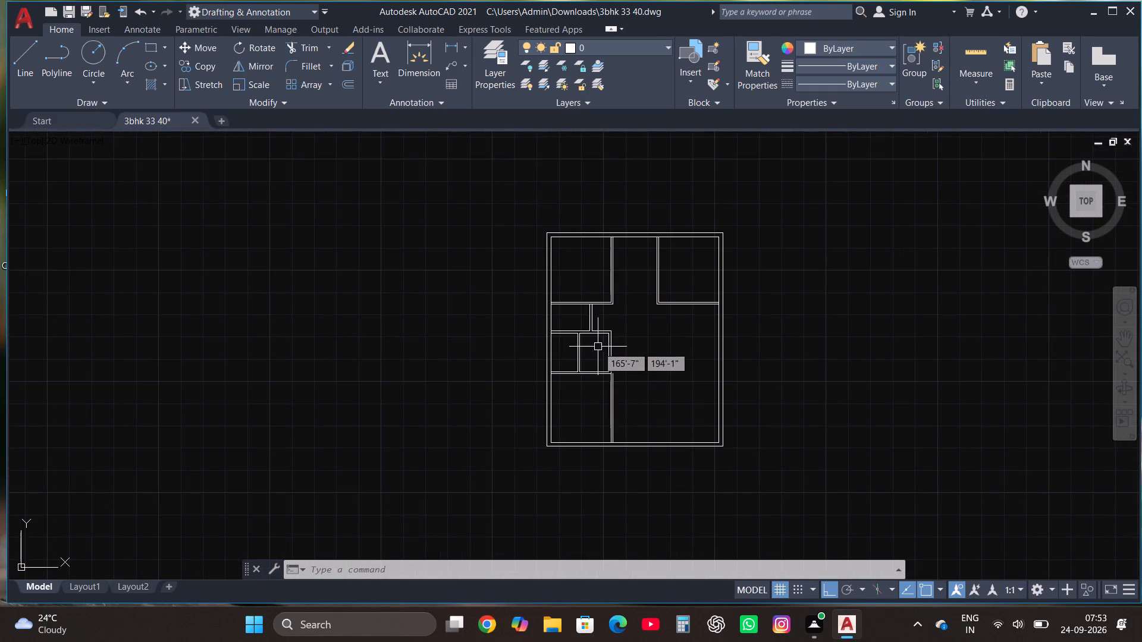
{"action": "scroll", "coordinate": [598, 347], "scroll_direction": "up", "scroll_amount": 2}
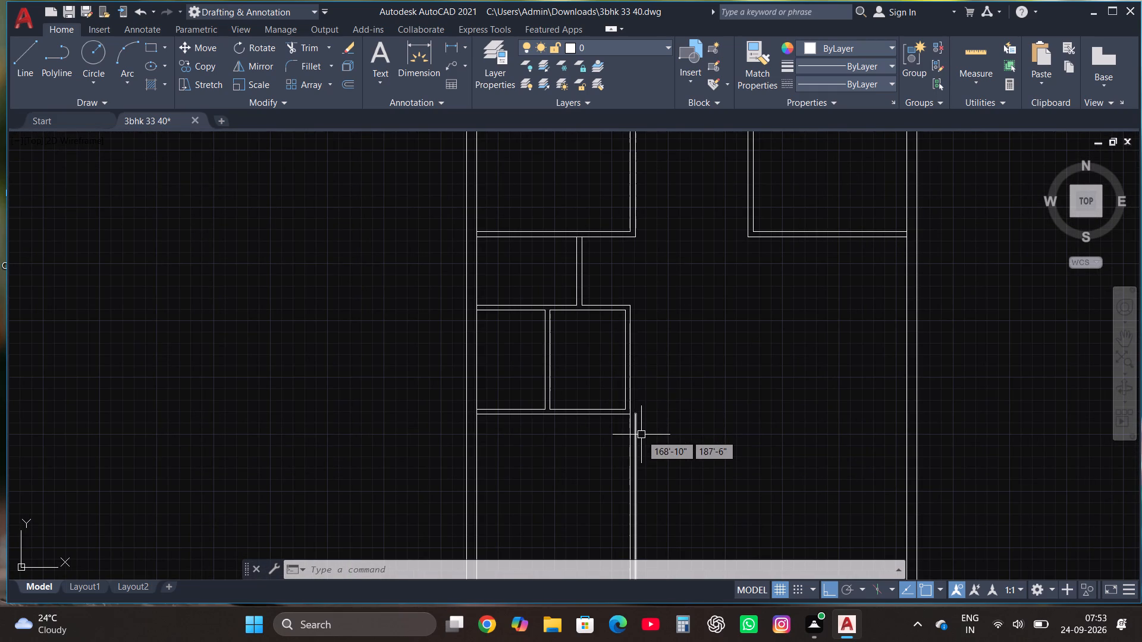
{"action": "scroll", "coordinate": [634, 436], "scroll_direction": "up", "scroll_amount": 1}
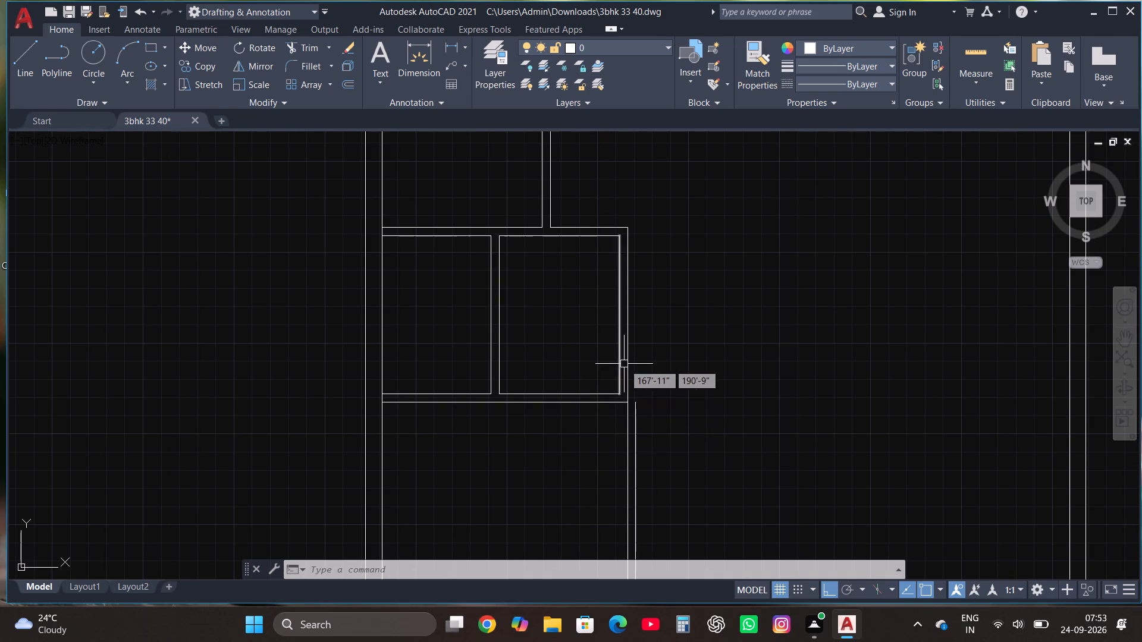
{"action": "left_click", "coordinate": [626, 364]}
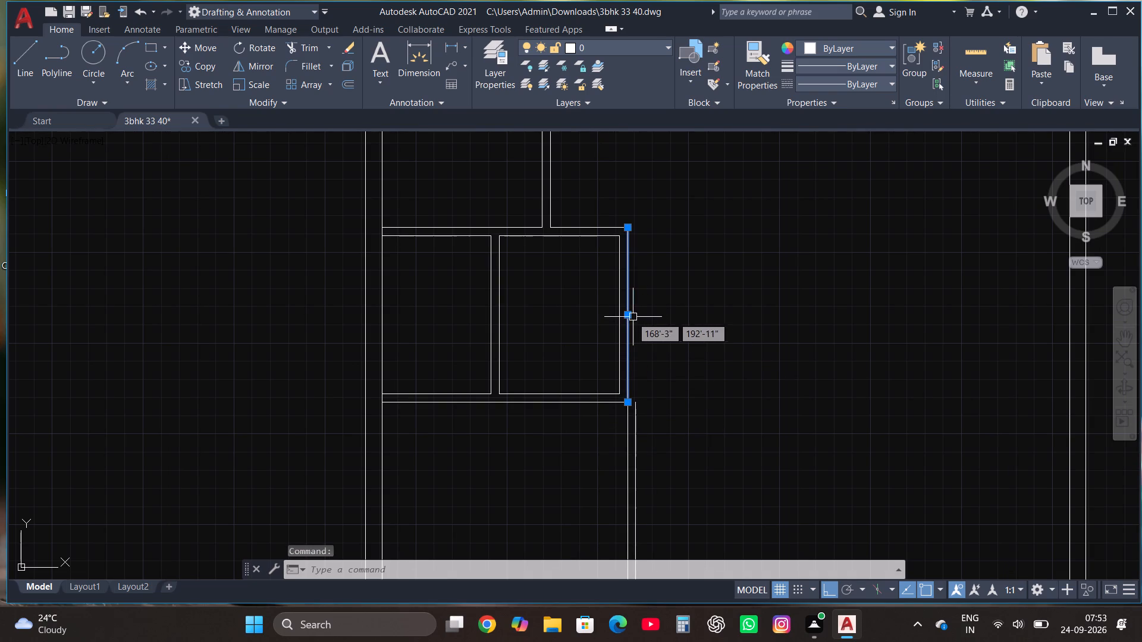
{"action": "left_click", "coordinate": [630, 317]}
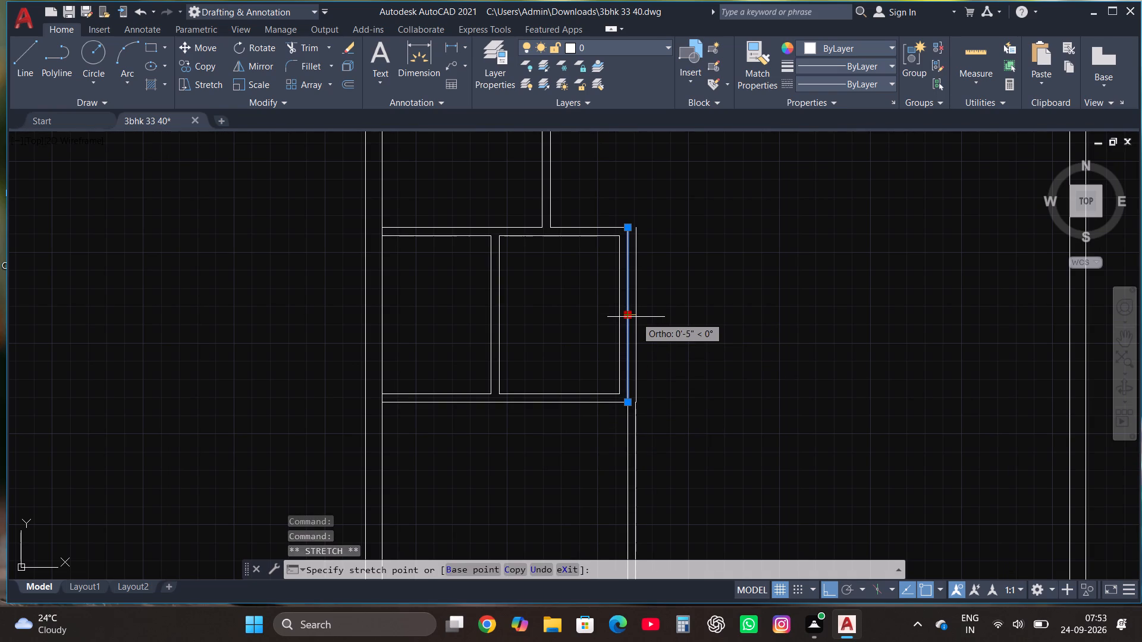
{"action": "type", "text": "4.5\""}
{"action": "key", "text": "Return"}
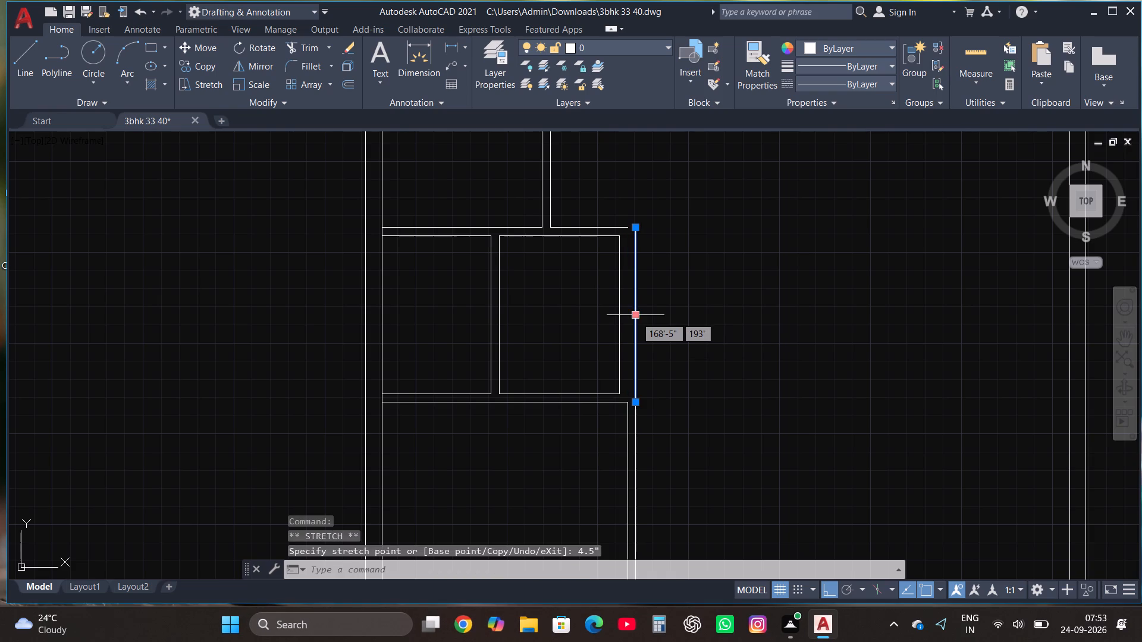
{"action": "key", "text": "Escape"}
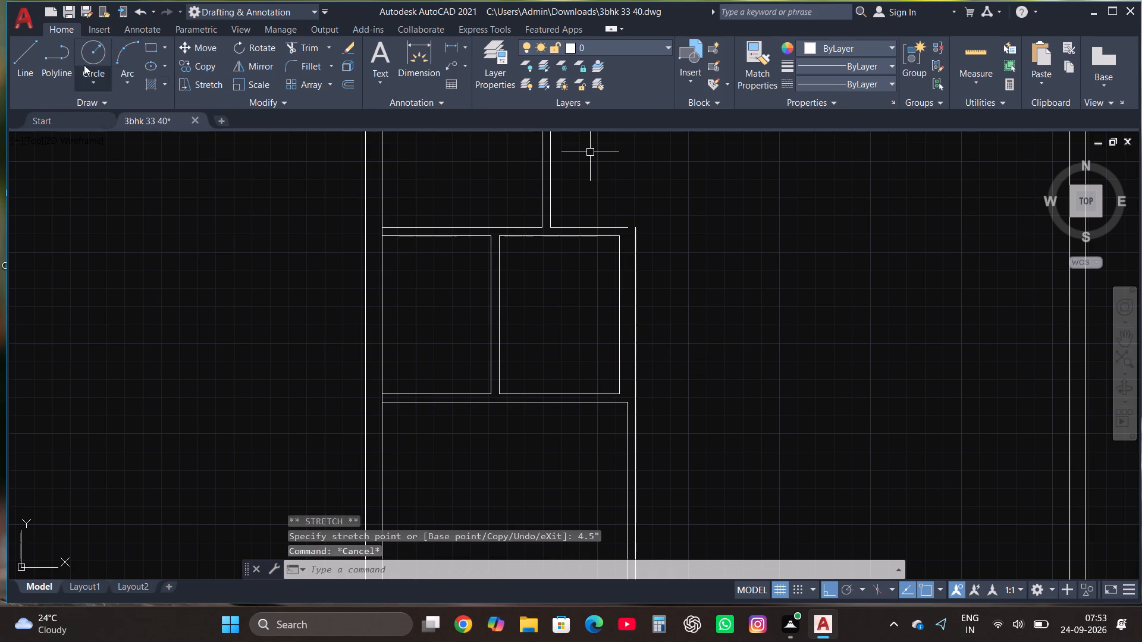
Close the two small rooms' upper right outer corner by extending the top partition with a short line trimmed at the moved wall line.
{"action": "left_click", "coordinate": [30, 46]}
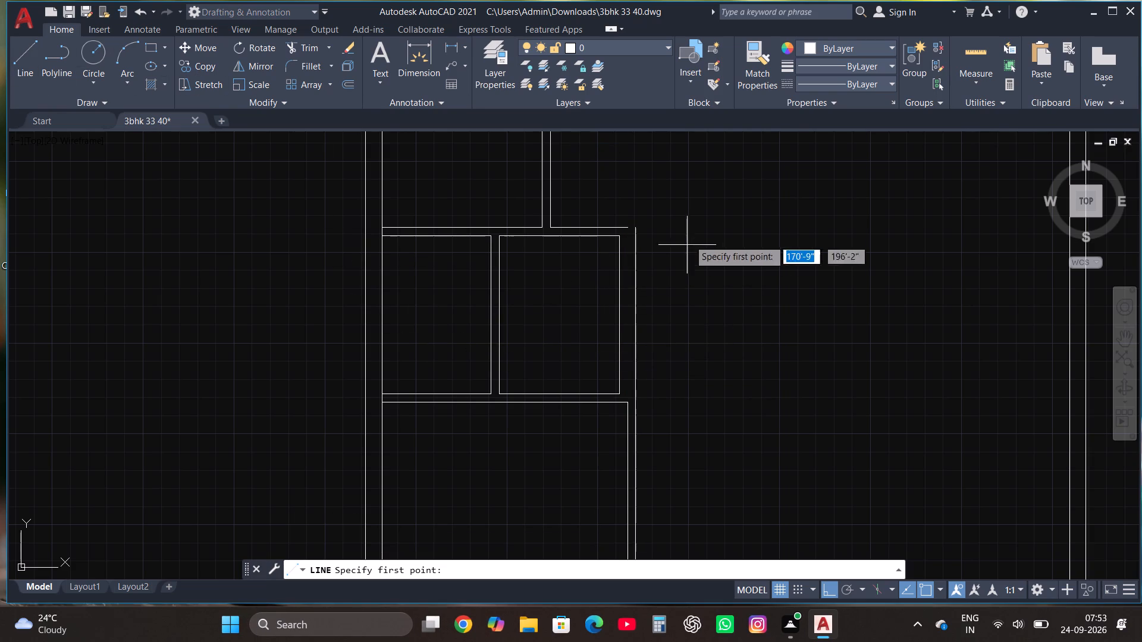
{"action": "left_click", "coordinate": [628, 225]}
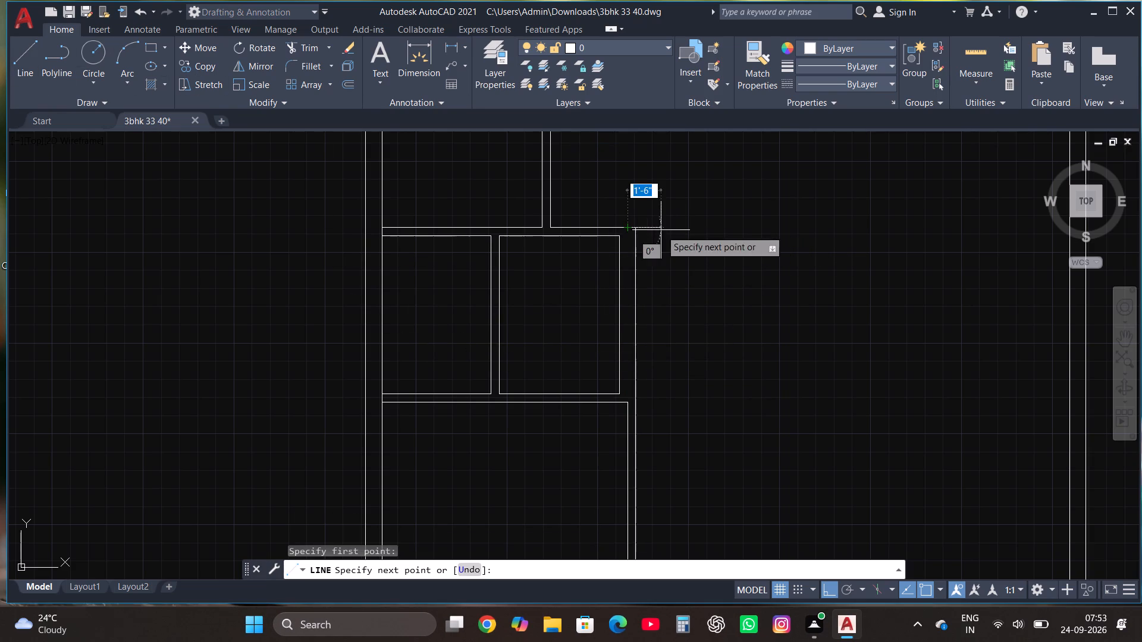
{"action": "left_click", "coordinate": [651, 238]}
{"action": "key", "text": "Escape"}
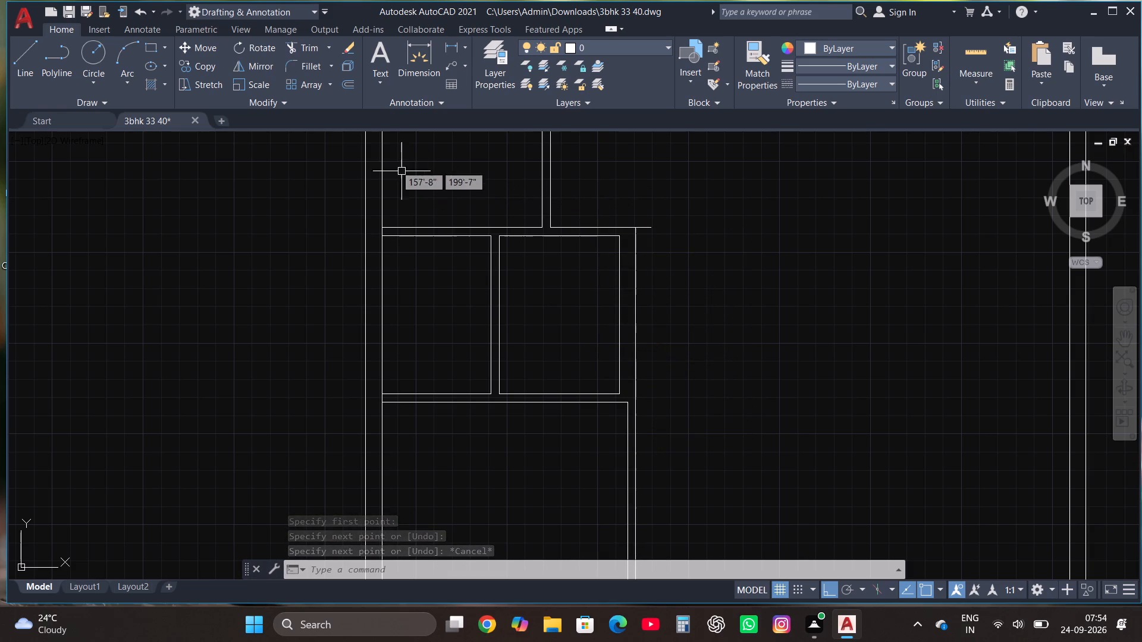
{"action": "left_click", "coordinate": [310, 46]}
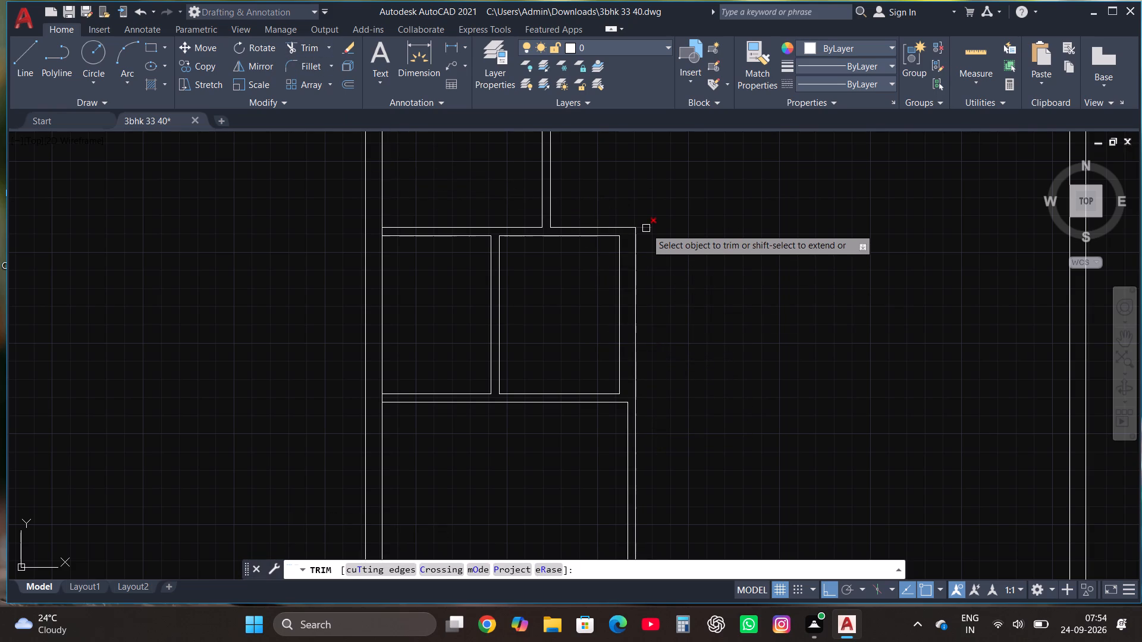
{"action": "left_click", "coordinate": [646, 228]}
{"action": "key", "text": "Escape"}
{"action": "scroll", "coordinate": [665, 292], "scroll_direction": "down", "scroll_amount": 2}
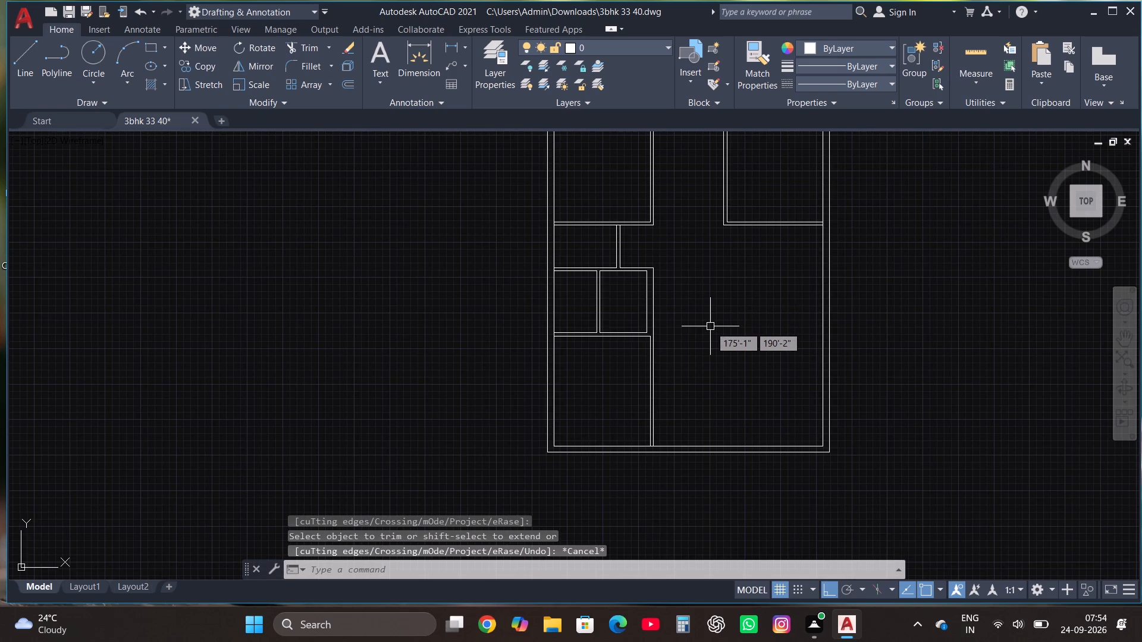
Draw a room outline from the outer wall's bottom-right inner corner: 11'3" left, 8' up, and right into the right outer wall.
{"action": "scroll", "coordinate": [706, 331], "scroll_direction": "down", "scroll_amount": 1}
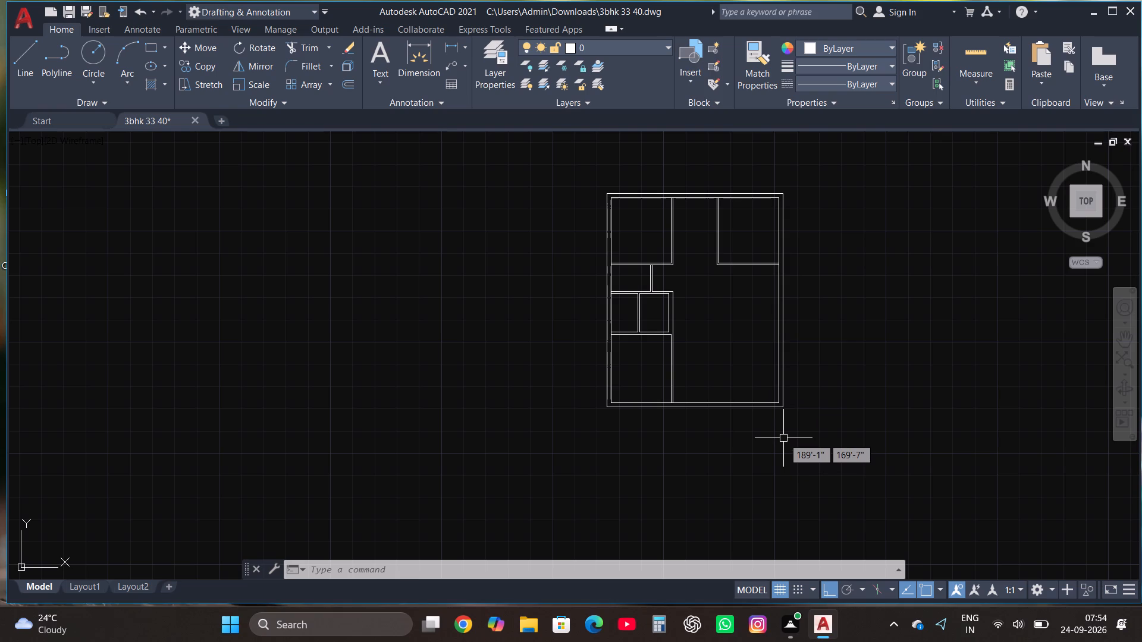
{"action": "scroll", "coordinate": [788, 383], "scroll_direction": "up", "scroll_amount": 3}
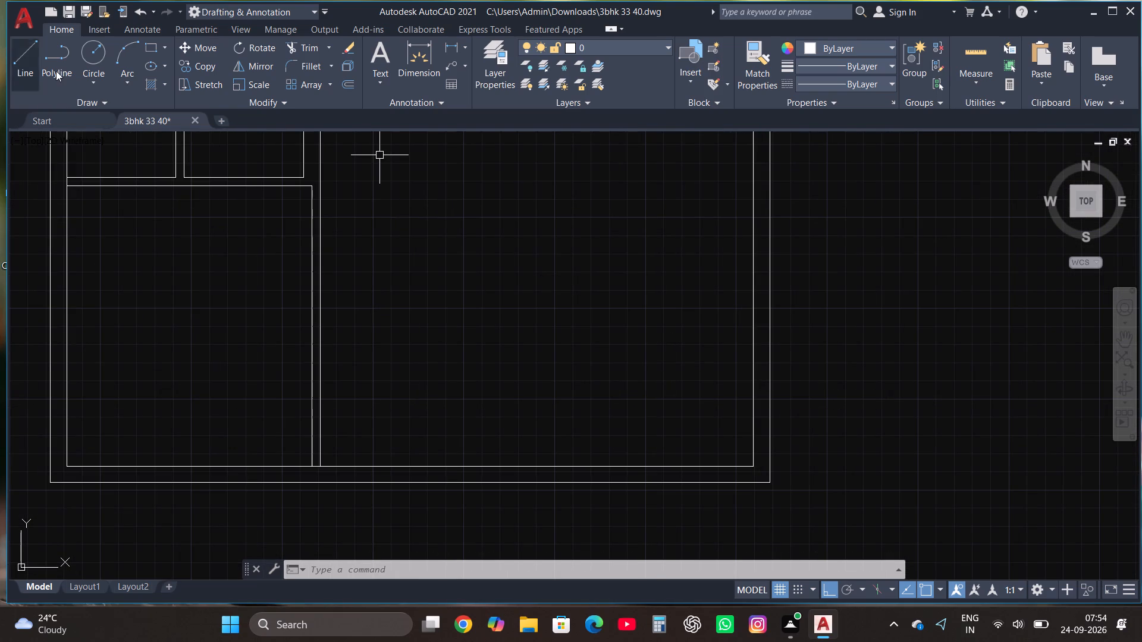
{"action": "left_click", "coordinate": [26, 55]}
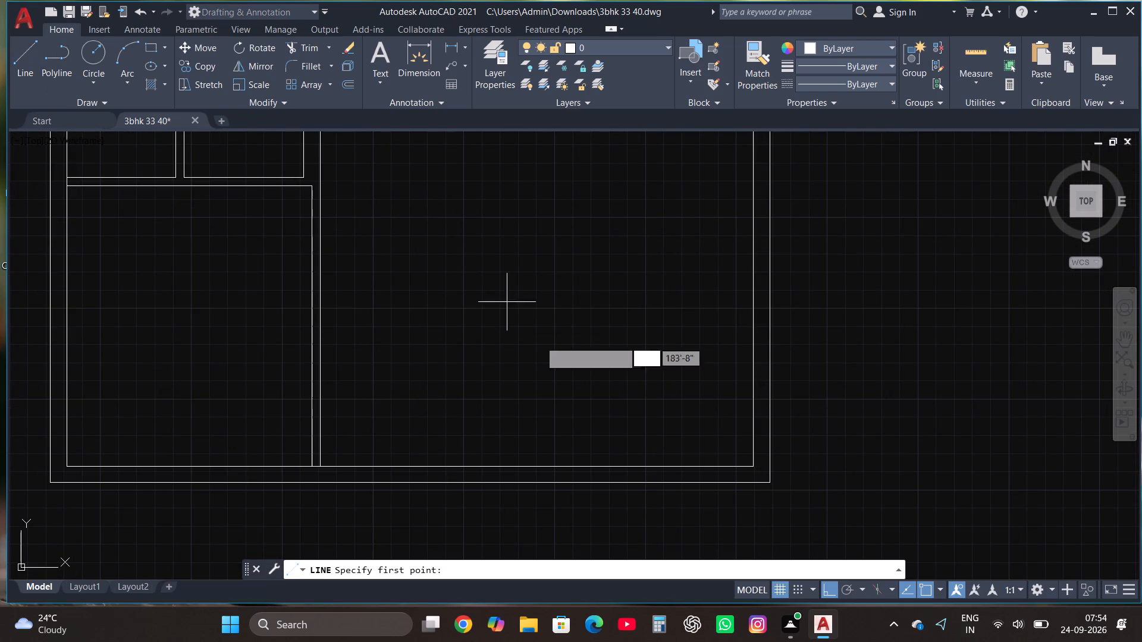
{"action": "left_click", "coordinate": [752, 467]}
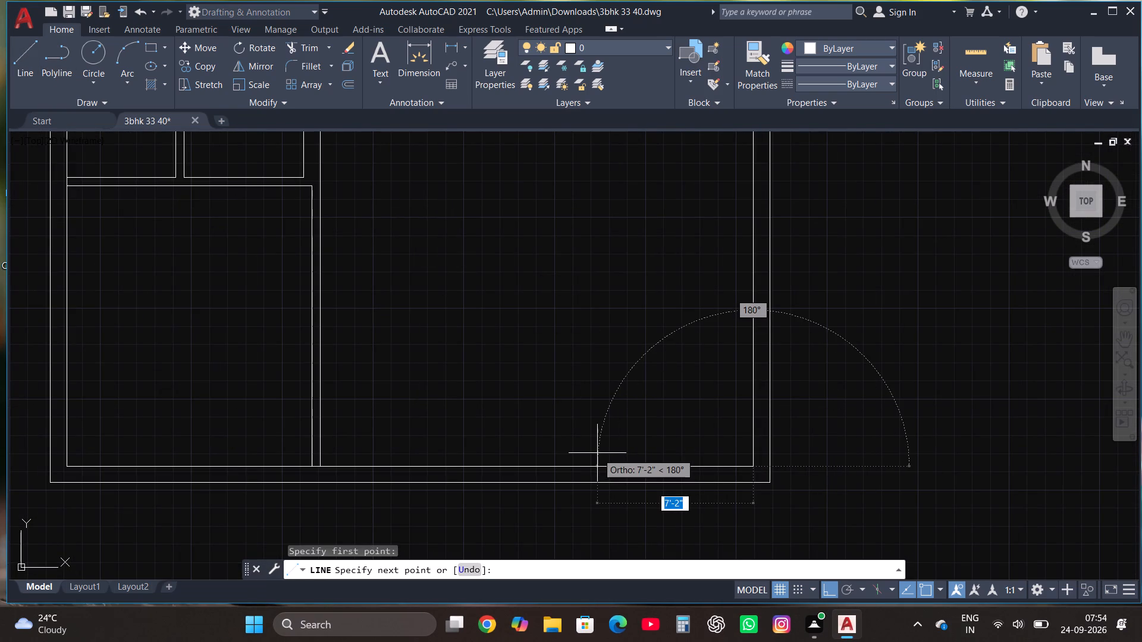
{"action": "type", "text": "11'"}
{"action": "type", "text": "3\""}
{"action": "key", "text": "Return"}
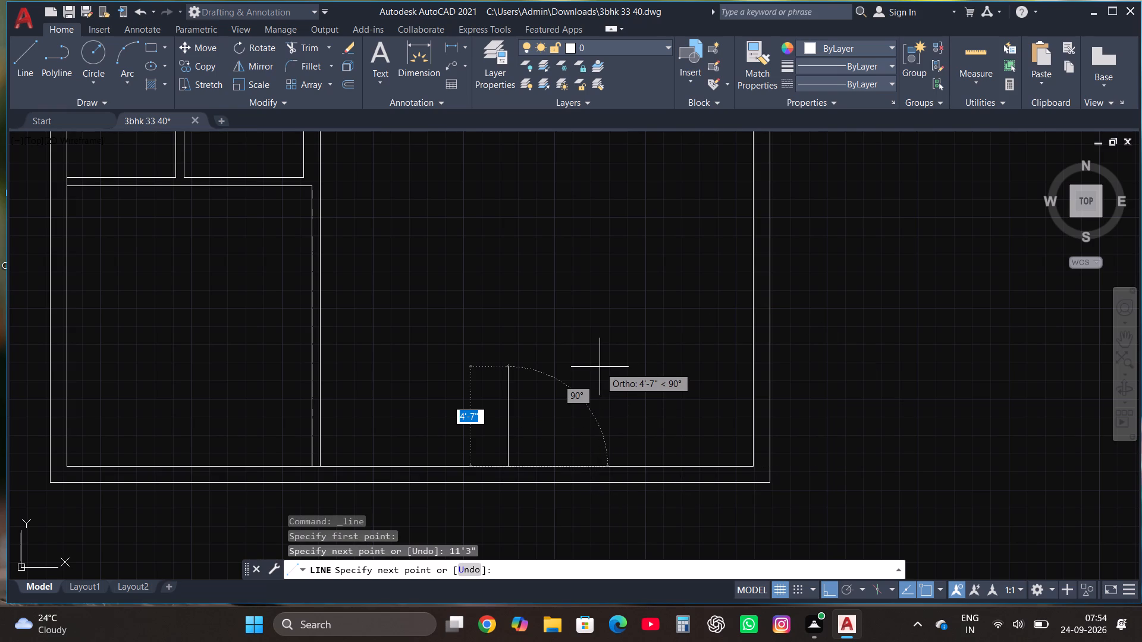
{"action": "type", "text": "8'"}
{"action": "key", "text": "Return"}
{"action": "scroll", "coordinate": [600, 367], "scroll_direction": "down", "scroll_amount": 2}
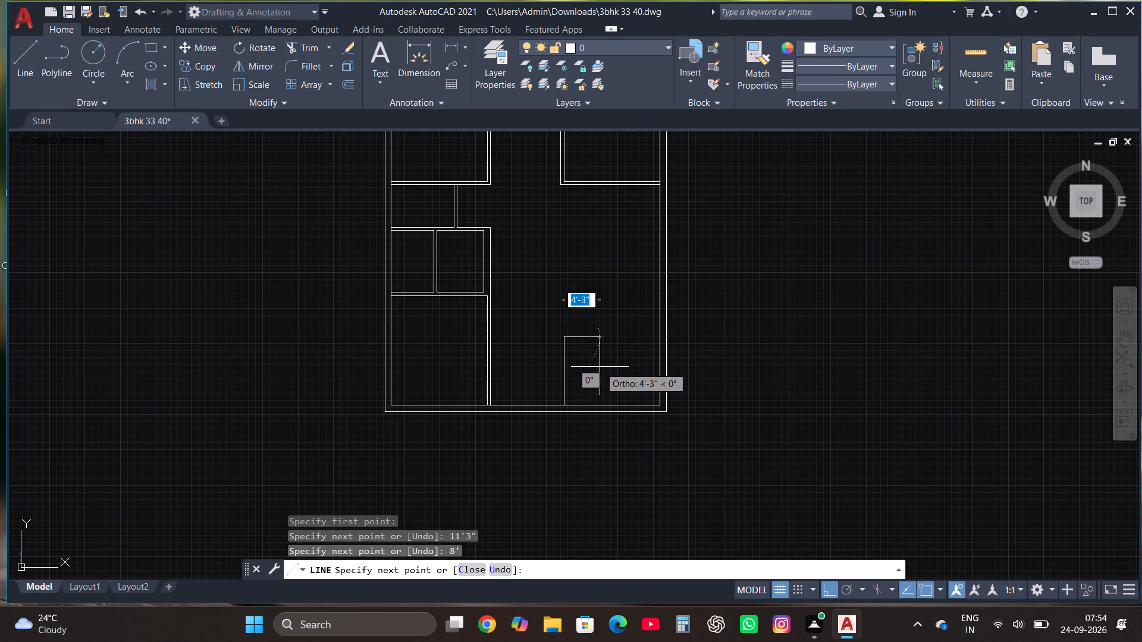
{"action": "scroll", "coordinate": [598, 360], "scroll_direction": "up", "scroll_amount": 1}
{"action": "scroll", "coordinate": [699, 325], "scroll_direction": "up", "scroll_amount": 1}
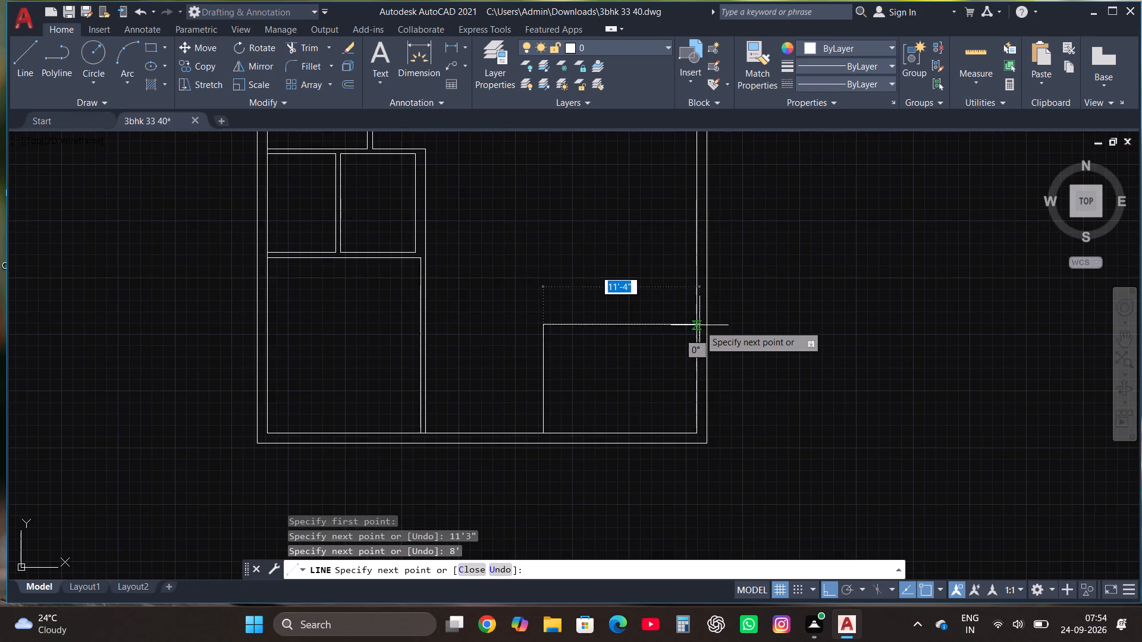
{"action": "scroll", "coordinate": [699, 325], "scroll_direction": "up", "scroll_amount": 2}
{"action": "left_click", "coordinate": [702, 306]}
{"action": "key", "text": "grave"}
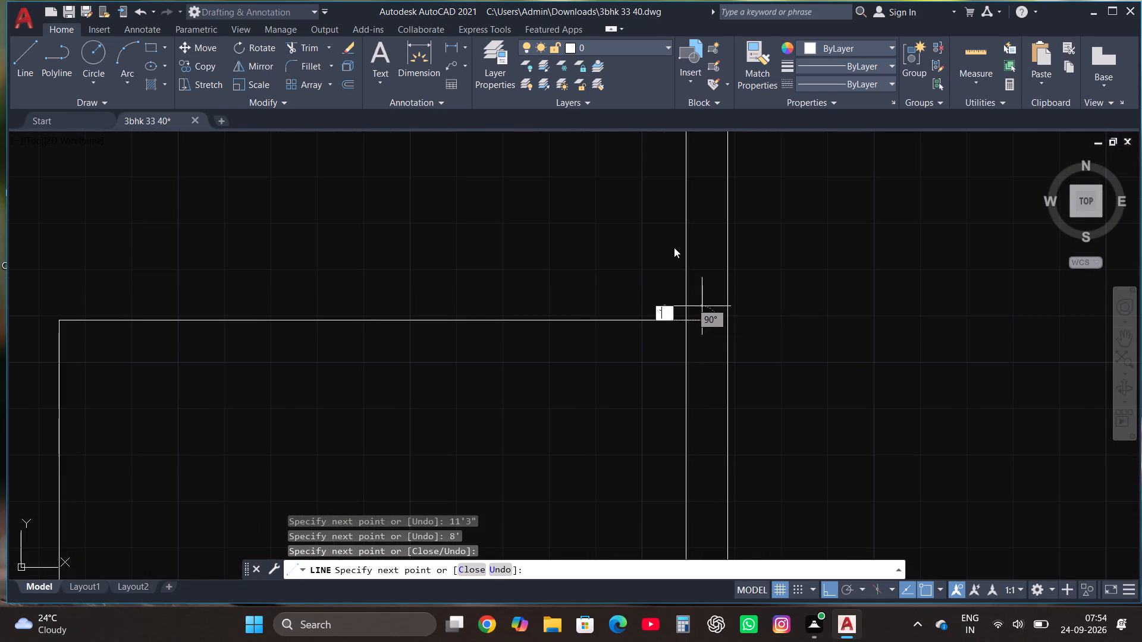
{"action": "key", "text": "Escape"}
{"action": "key", "text": "Escape"}
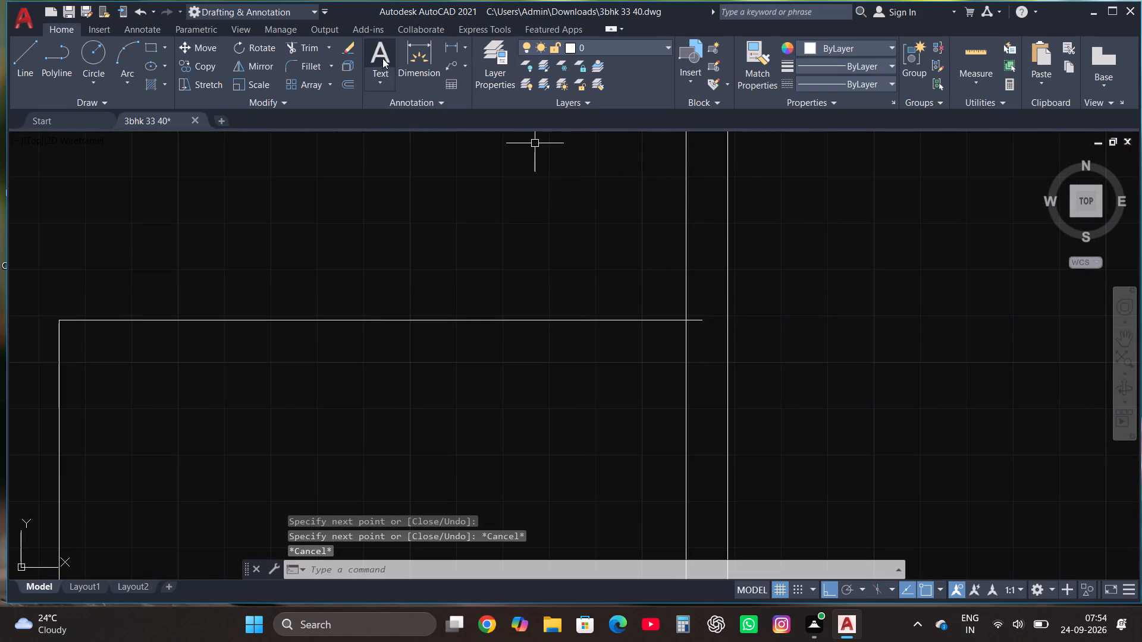
Trim the new room's top line where it overhangs the inner face of the right outer wall.
{"action": "left_click", "coordinate": [318, 46]}
{"action": "left_click", "coordinate": [690, 317]}
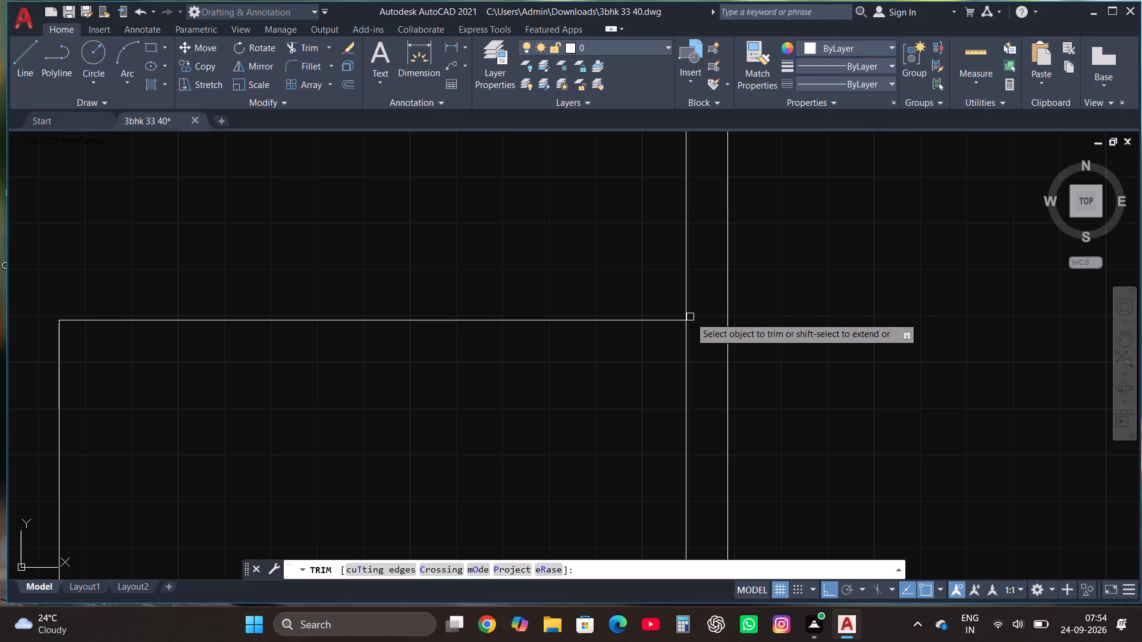
{"action": "key", "text": "Escape"}
Move the inner right-hand line of the right small room 4.5" to the right.
{"action": "scroll", "coordinate": [699, 348], "scroll_direction": "down", "scroll_amount": 4}
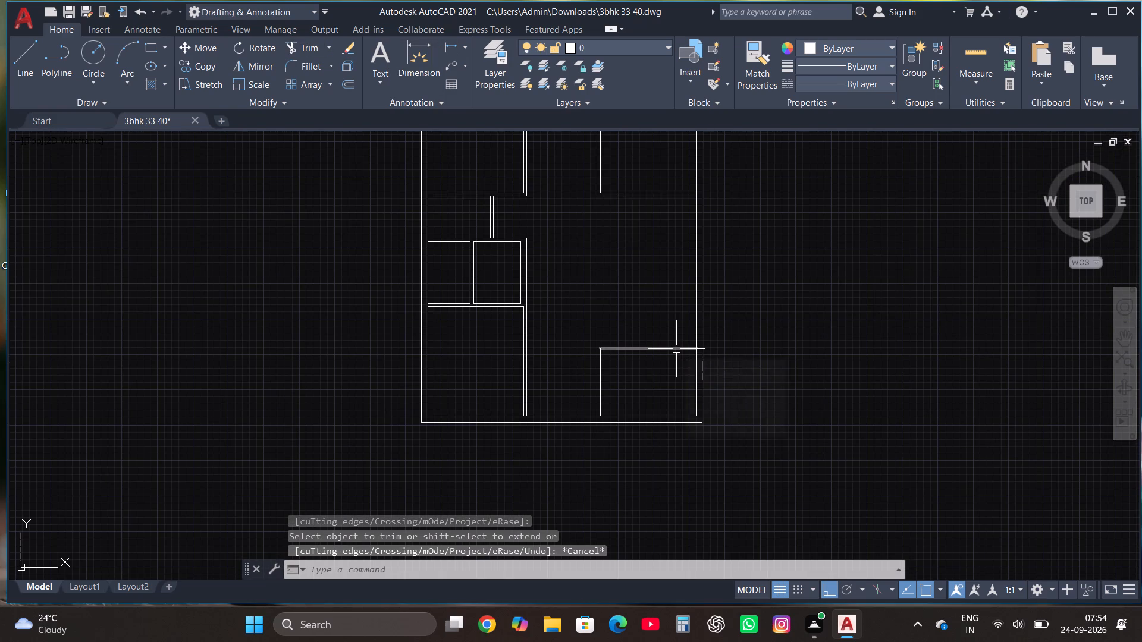
{"action": "scroll", "coordinate": [518, 256], "scroll_direction": "up", "scroll_amount": 2}
{"action": "left_click", "coordinate": [522, 265]}
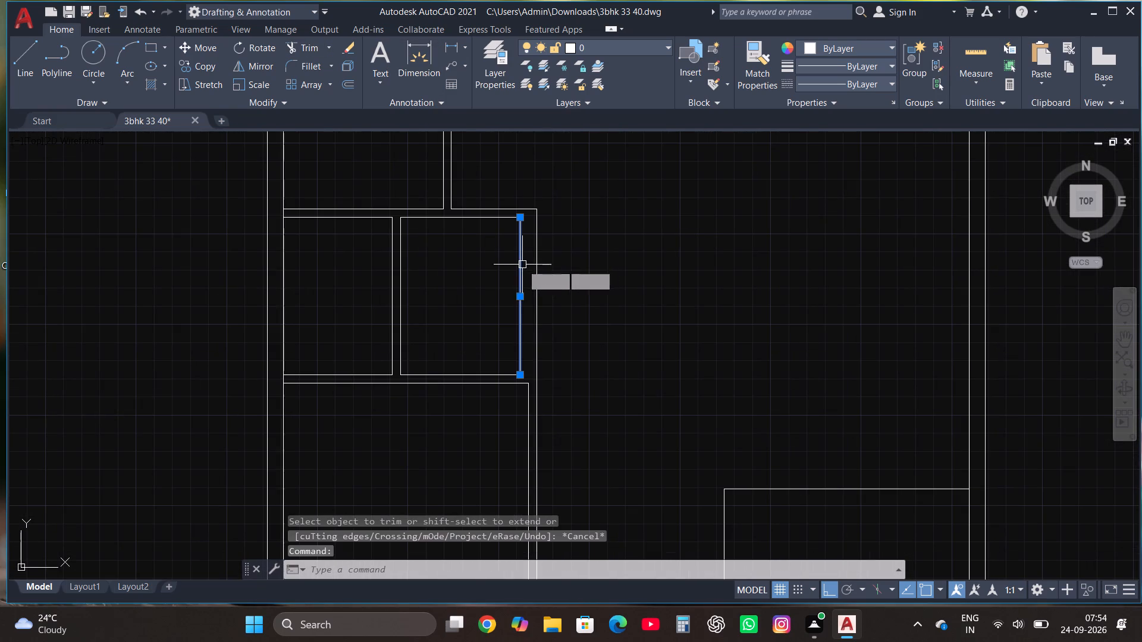
{"action": "scroll", "coordinate": [529, 300], "scroll_direction": "up", "scroll_amount": 2}
{"action": "left_click", "coordinate": [508, 289]}
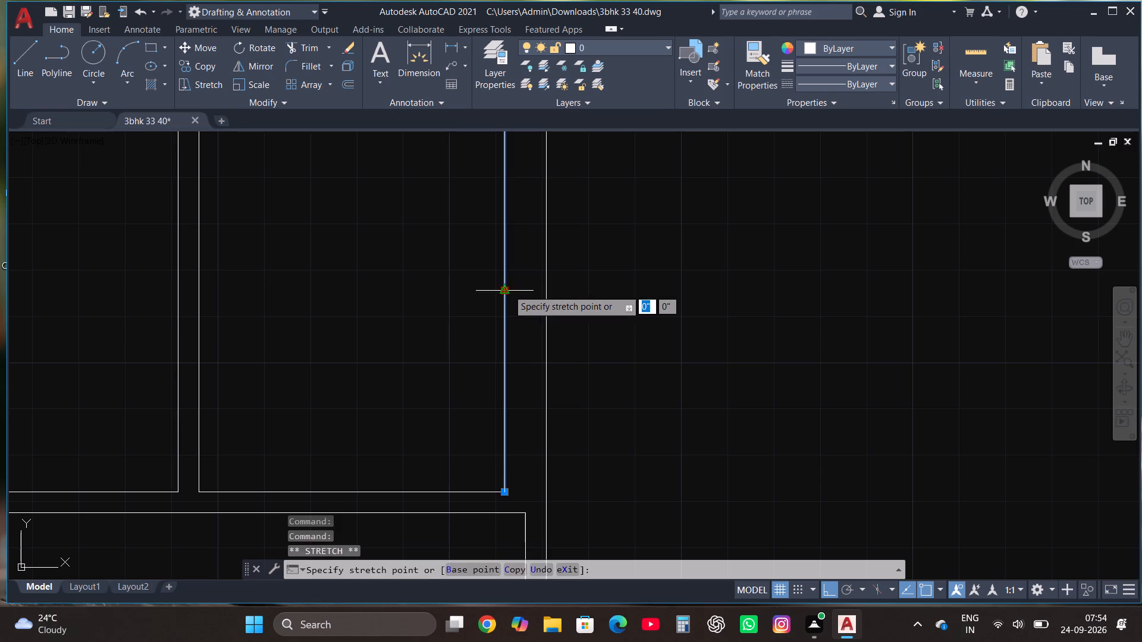
{"action": "type", "text": "4.5\""}
{"action": "key", "text": "Return"}
{"action": "key", "text": "Escape"}
{"action": "scroll", "coordinate": [519, 289], "scroll_direction": "down", "scroll_amount": 3}
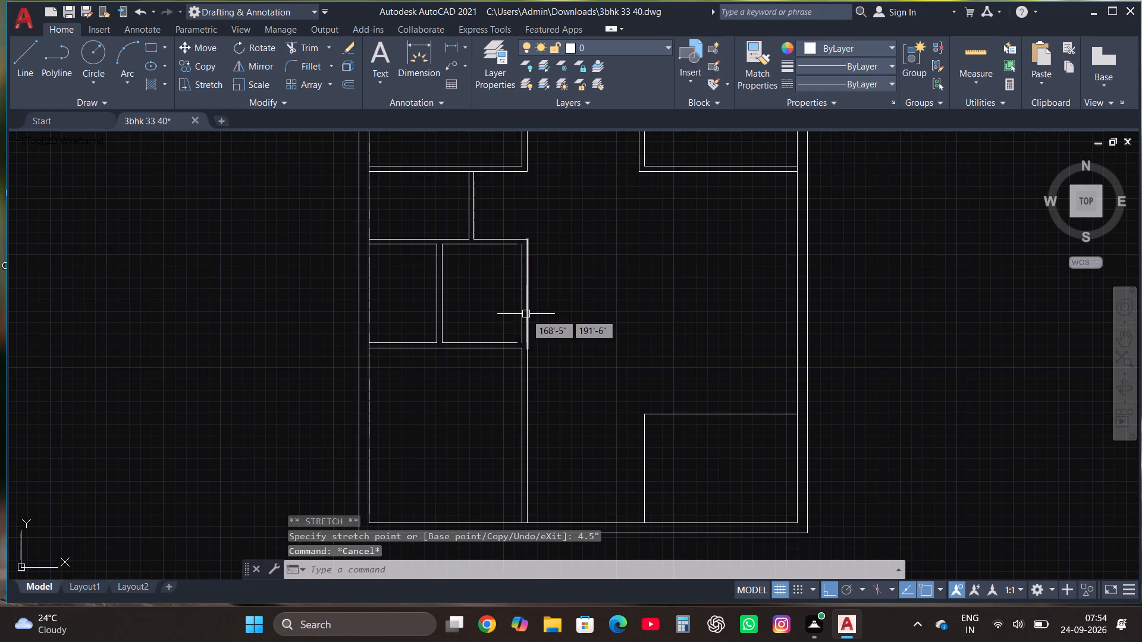
Fillet the right small room's lower and upper right inner corners so its horizontal lines meet the moved wall line.
{"action": "left_click", "coordinate": [306, 52]}
{"action": "key", "text": "Escape"}
{"action": "left_click", "coordinate": [308, 71]}
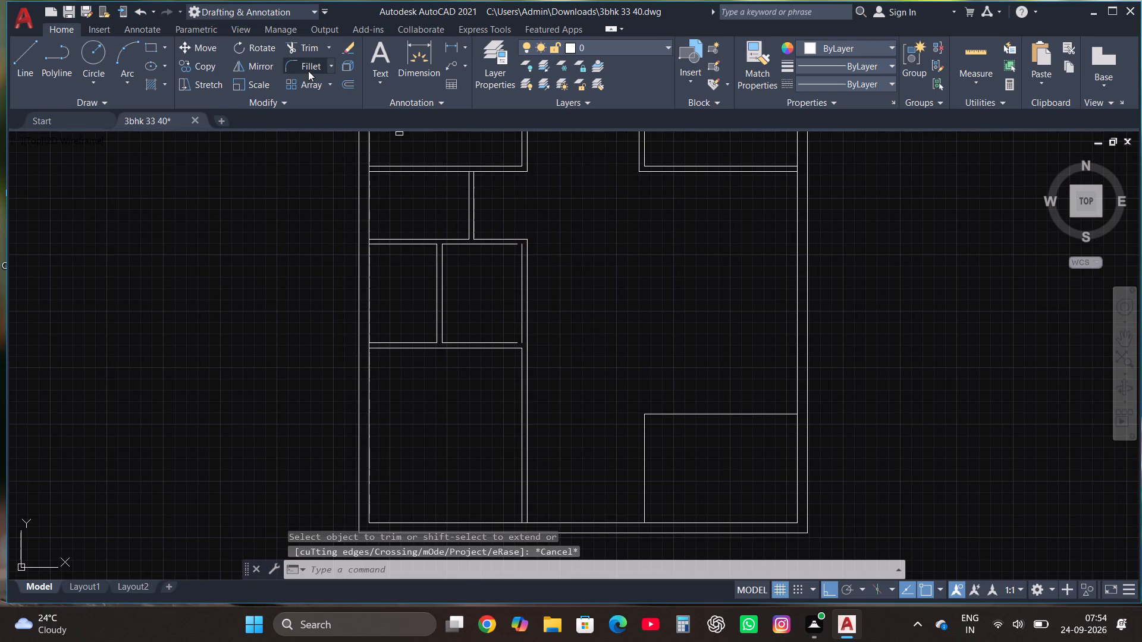
{"action": "scroll", "coordinate": [529, 320], "scroll_direction": "up", "scroll_amount": 3}
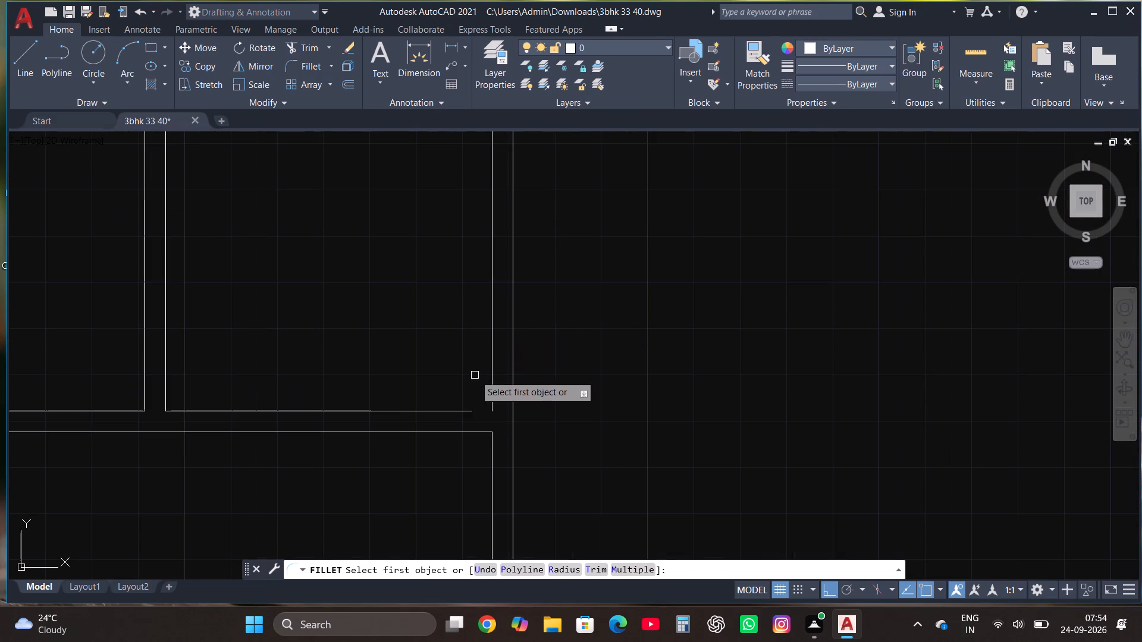
{"action": "left_click", "coordinate": [457, 411]}
{"action": "left_click", "coordinate": [494, 366]}
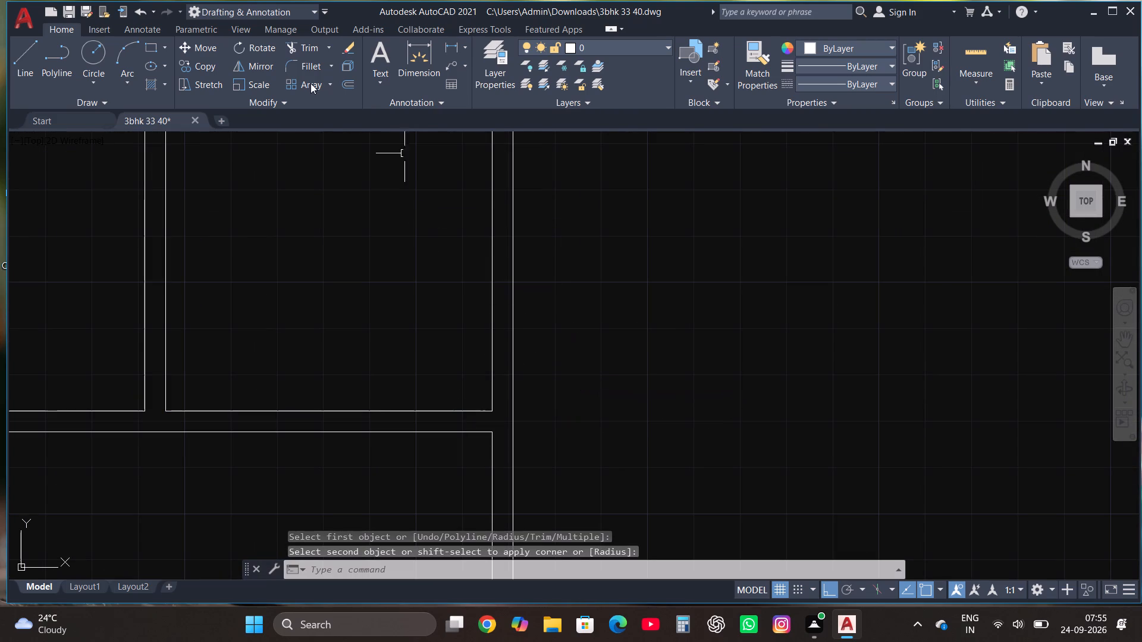
{"action": "left_click", "coordinate": [290, 65]}
{"action": "scroll", "coordinate": [600, 562], "scroll_direction": "down", "scroll_amount": 4}
{"action": "scroll", "coordinate": [538, 403], "scroll_direction": "down", "scroll_amount": 3}
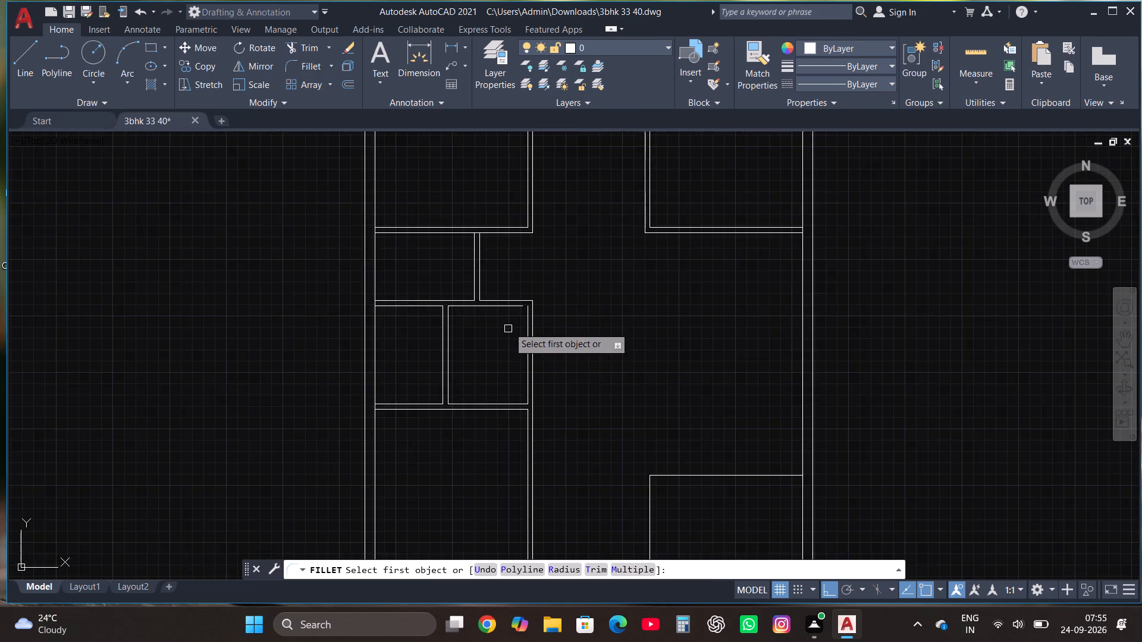
{"action": "scroll", "coordinate": [519, 316], "scroll_direction": "up", "scroll_amount": 3}
{"action": "left_click", "coordinate": [514, 275]}
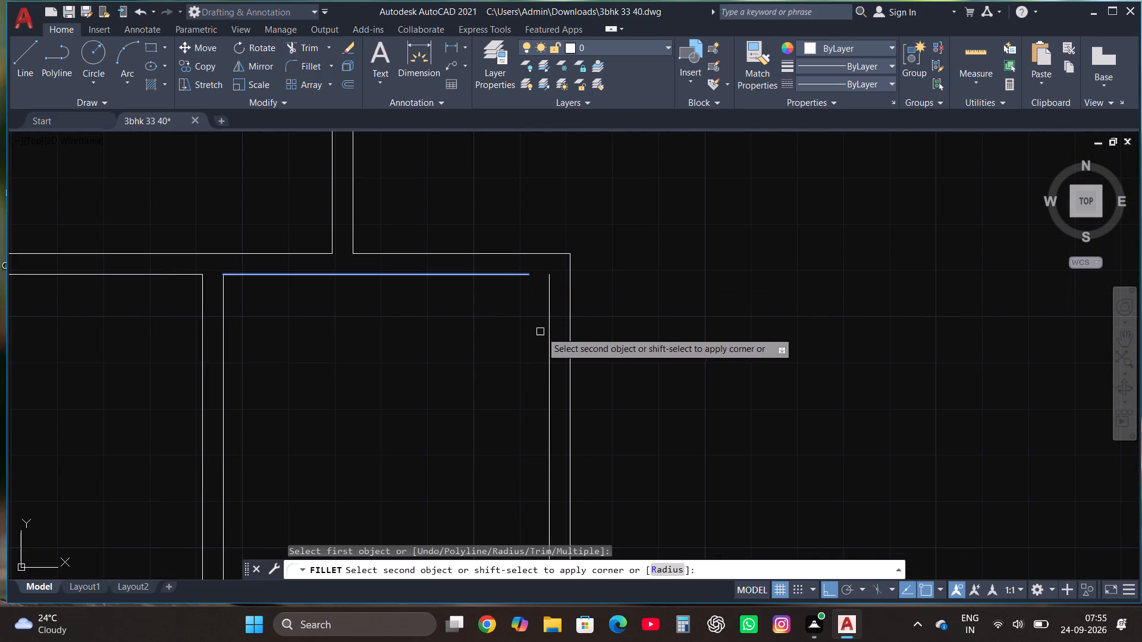
{"action": "left_click", "coordinate": [547, 338]}
Offset the top and left lines of the plan's bottom-right room 4.5" outward to form its partition walls.
{"action": "scroll", "coordinate": [495, 335], "scroll_direction": "down", "scroll_amount": 3}
{"action": "scroll", "coordinate": [545, 274], "scroll_direction": "down", "scroll_amount": 1}
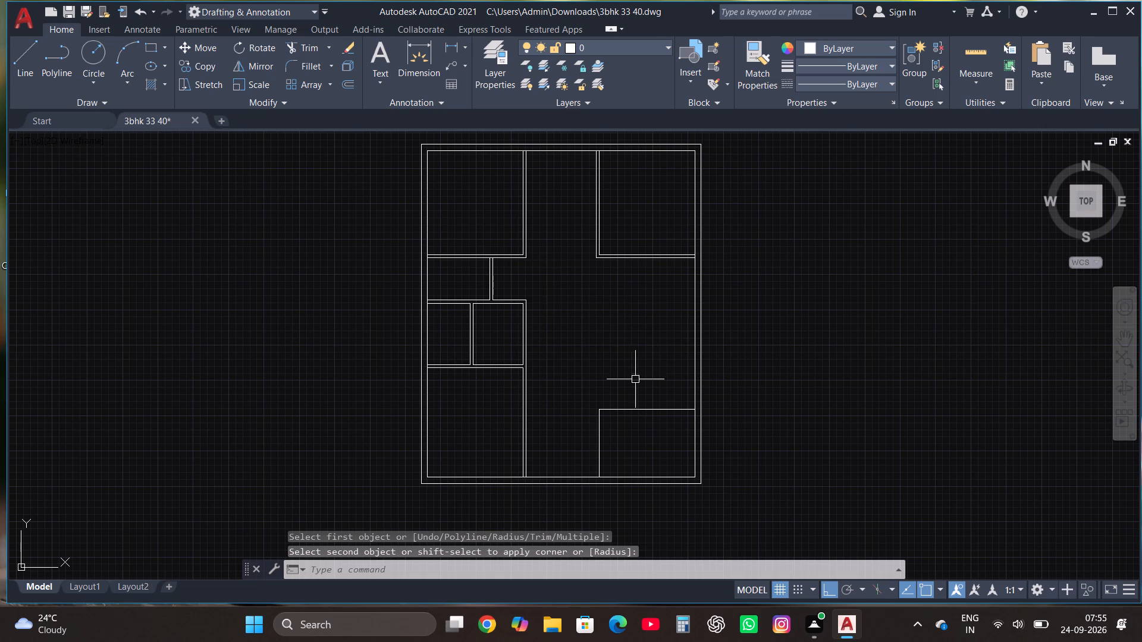
{"action": "left_click_drag", "start_coordinate": [646, 445], "coordinate": [639, 442]}
{"action": "left_click", "coordinate": [585, 379]}
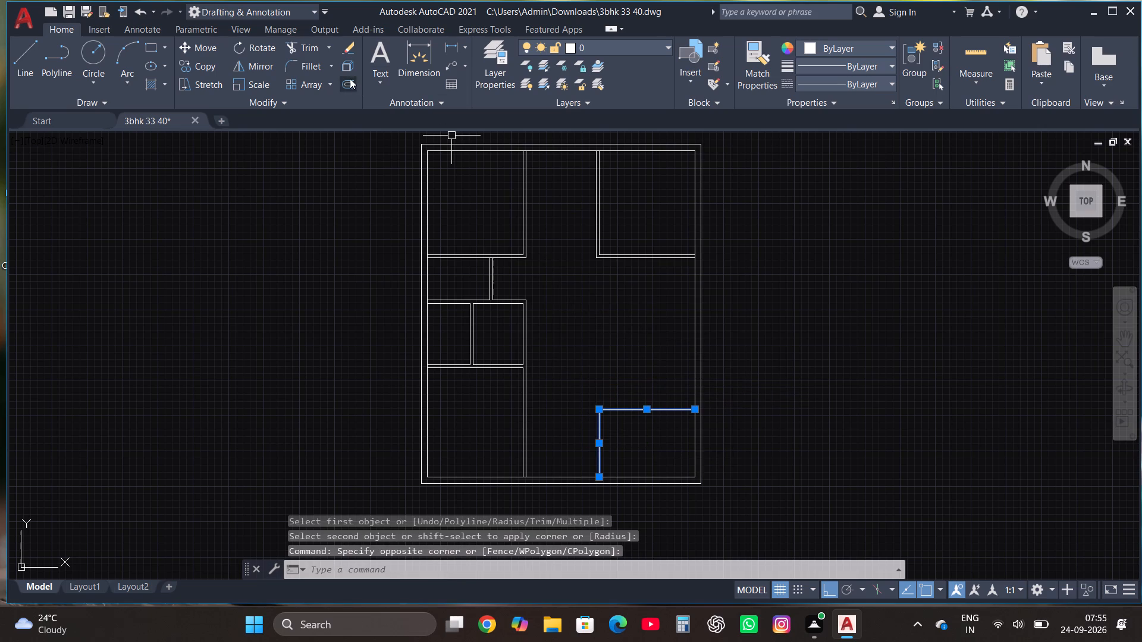
{"action": "left_click", "coordinate": [350, 78]}
{"action": "scroll", "coordinate": [610, 408], "scroll_direction": "up", "scroll_amount": 2}
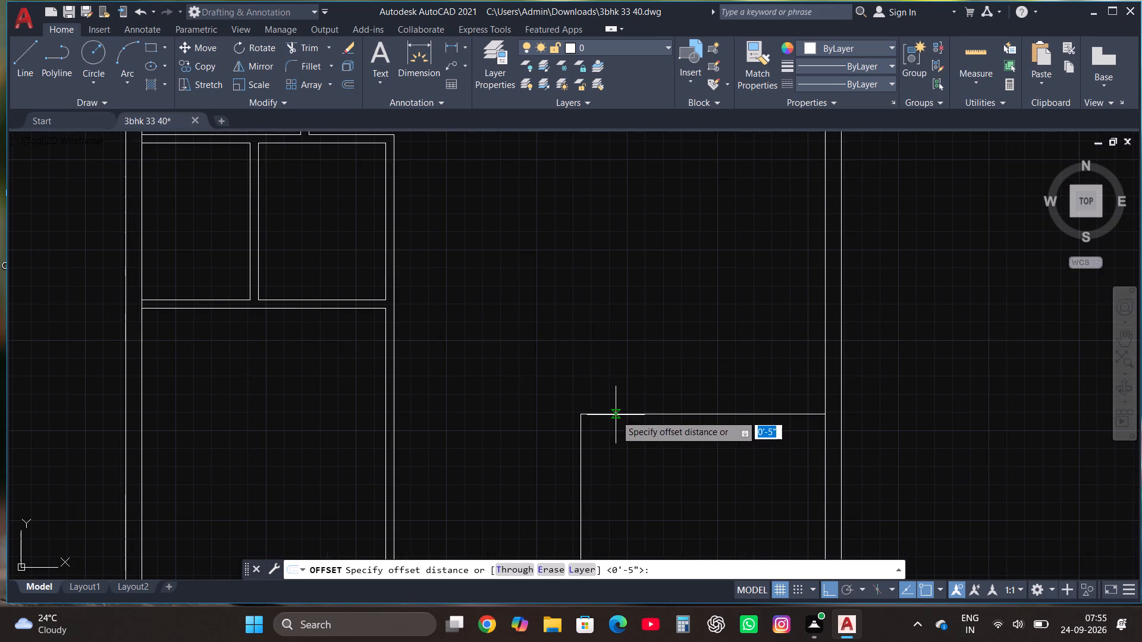
{"action": "left_click", "coordinate": [616, 415]}
{"action": "left_click", "coordinate": [614, 403]}
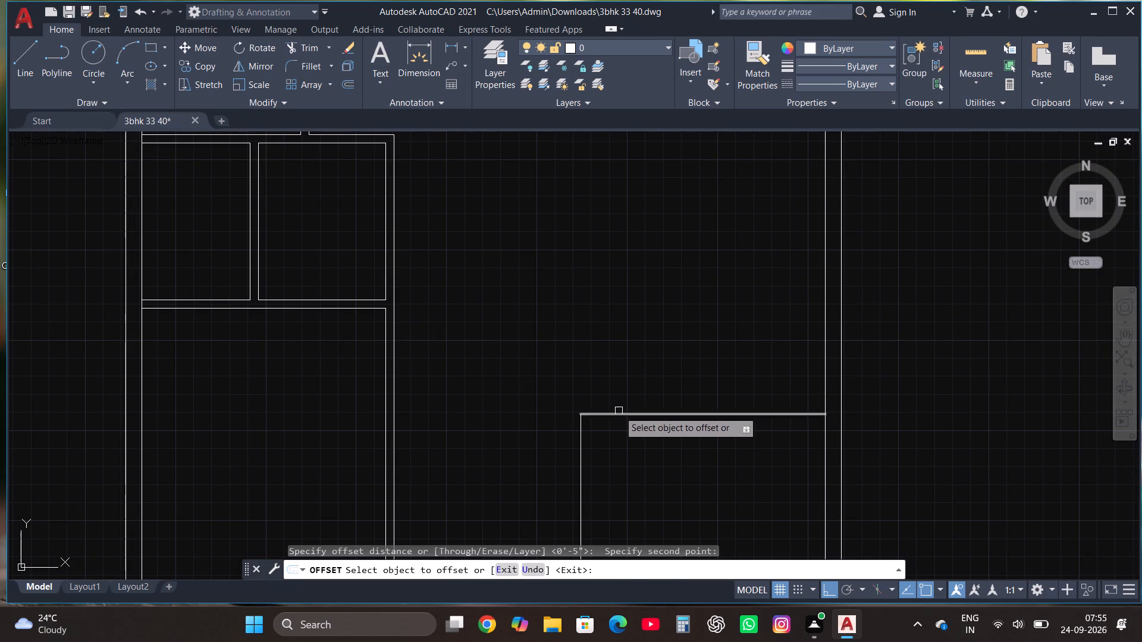
{"action": "left_click", "coordinate": [619, 411]}
{"action": "type", "text": "4.5\""}
{"action": "key", "text": "Return"}
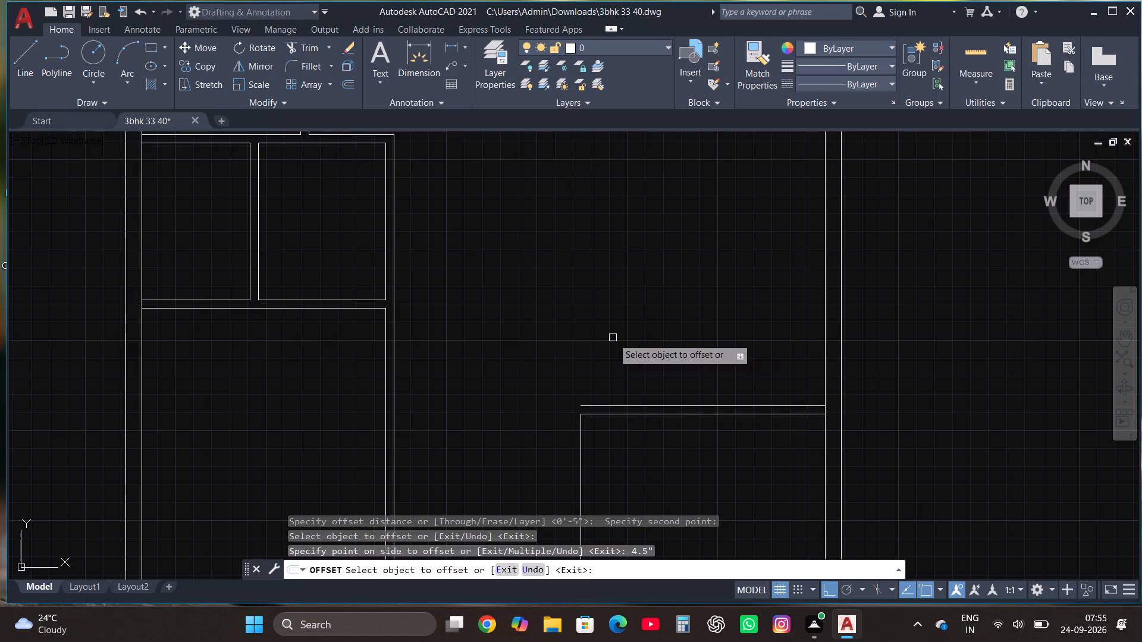
{"action": "left_click", "coordinate": [579, 448]}
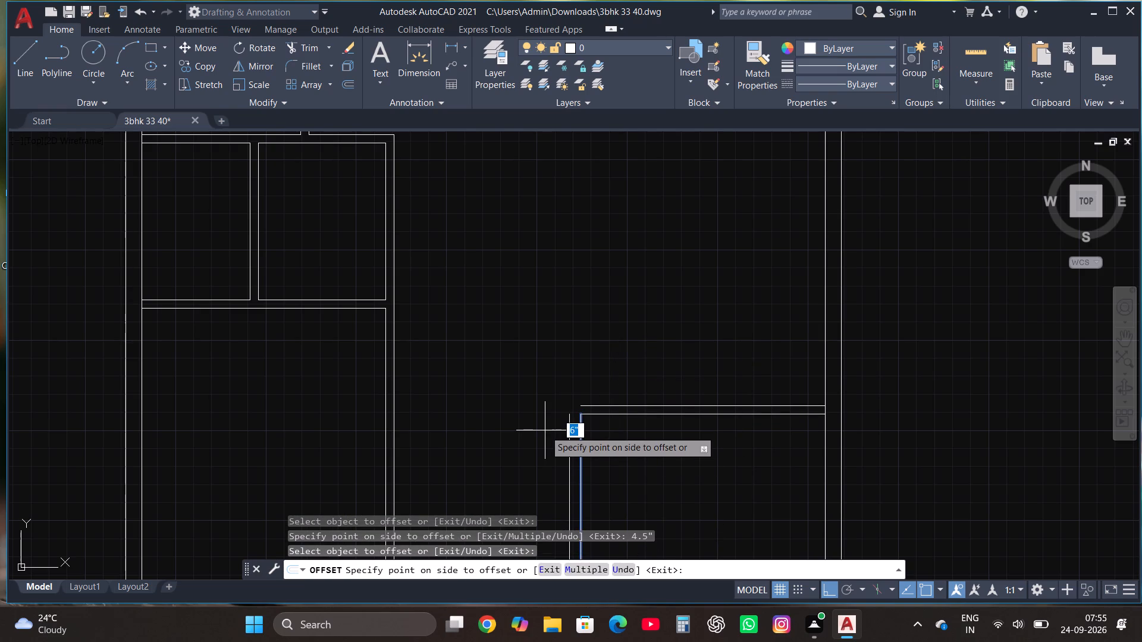
{"action": "type", "text": "4.5\""}
{"action": "key", "text": "Return"}
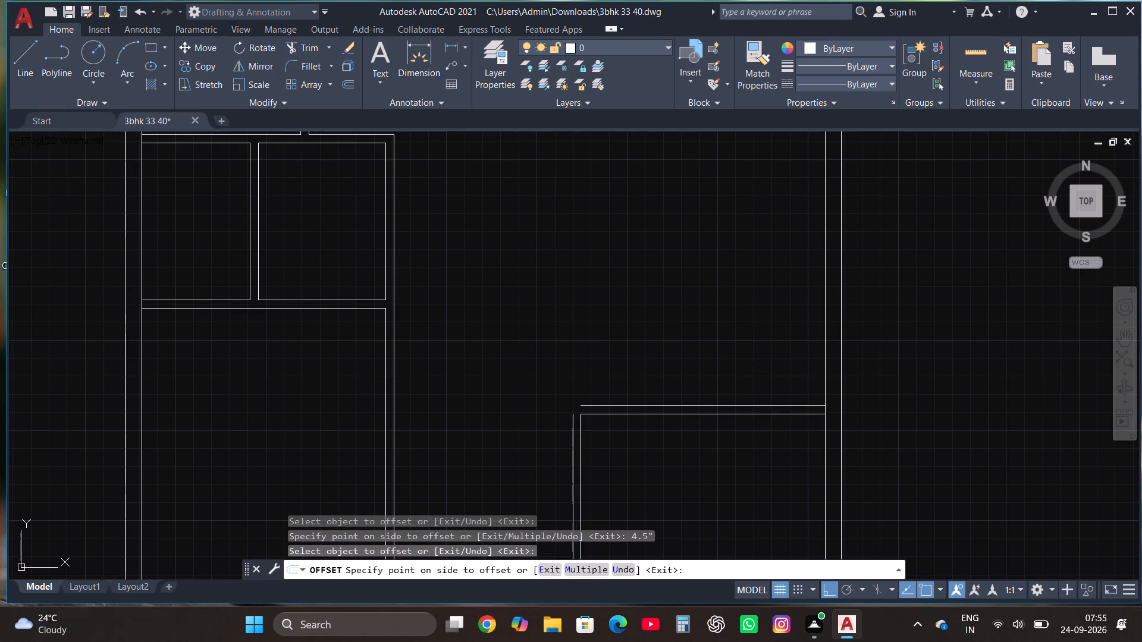
{"action": "key", "text": "Escape"}
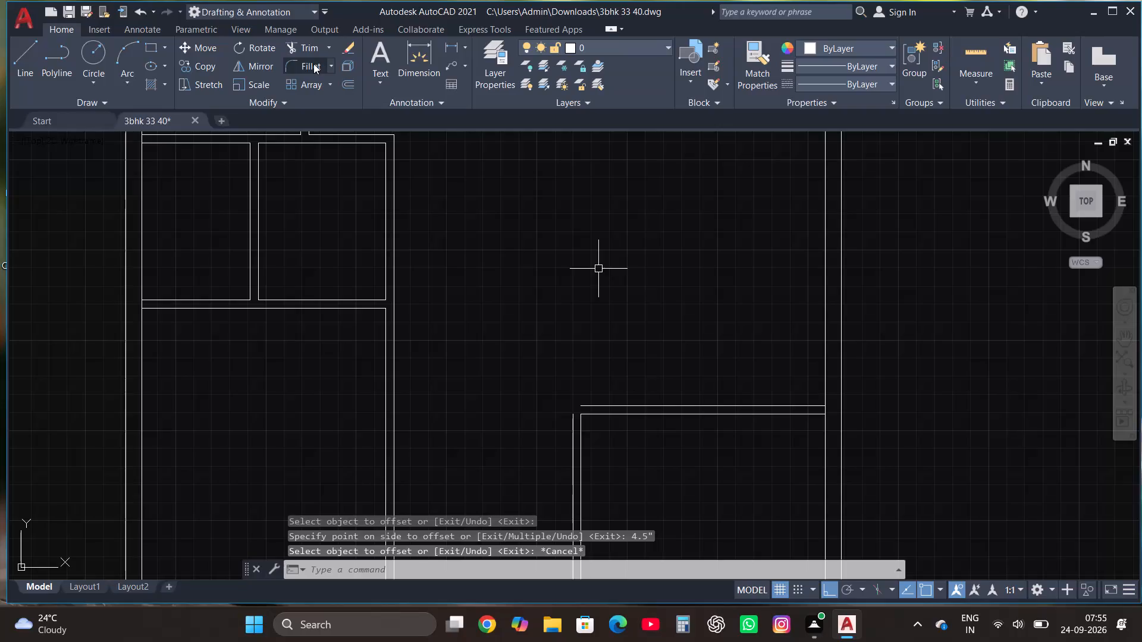
Fillet the two outer partition lines of the bottom-right room so they meet at its upper-left corner.
{"action": "left_click", "coordinate": [313, 64]}
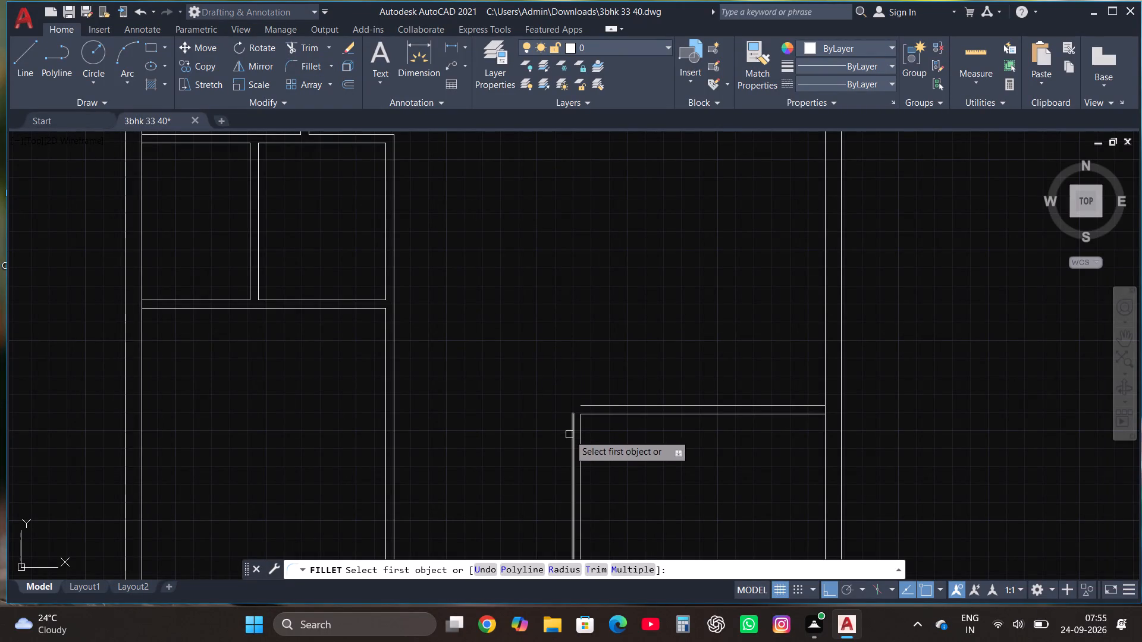
{"action": "left_click", "coordinate": [573, 439]}
{"action": "left_click", "coordinate": [594, 407]}
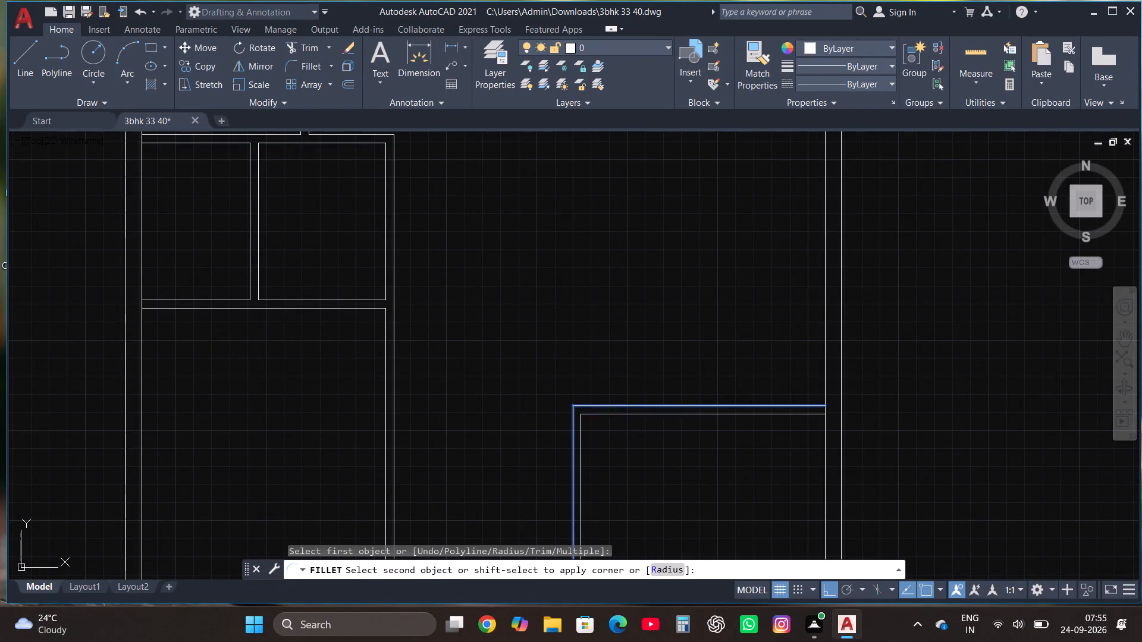
{"action": "key", "text": "Escape"}
Draw a line from the bottom-left room partition's outer base 2' up, and right across the gap into the bottom-right room's left partition.
{"action": "scroll", "coordinate": [513, 297], "scroll_direction": "down", "scroll_amount": 2}
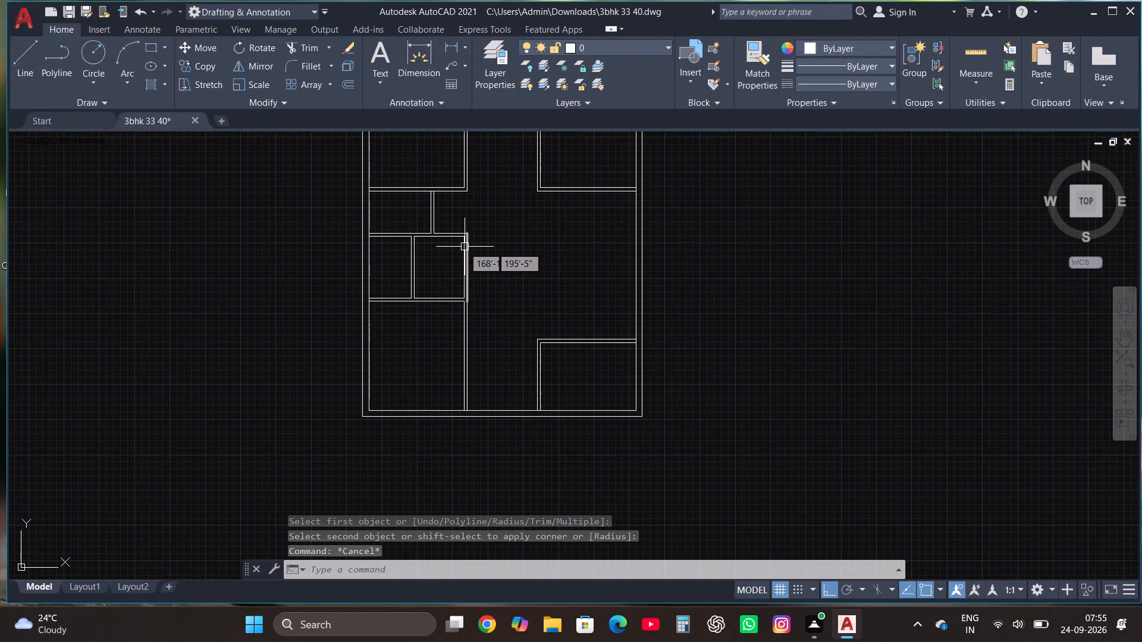
{"action": "left_click", "coordinate": [14, 58]}
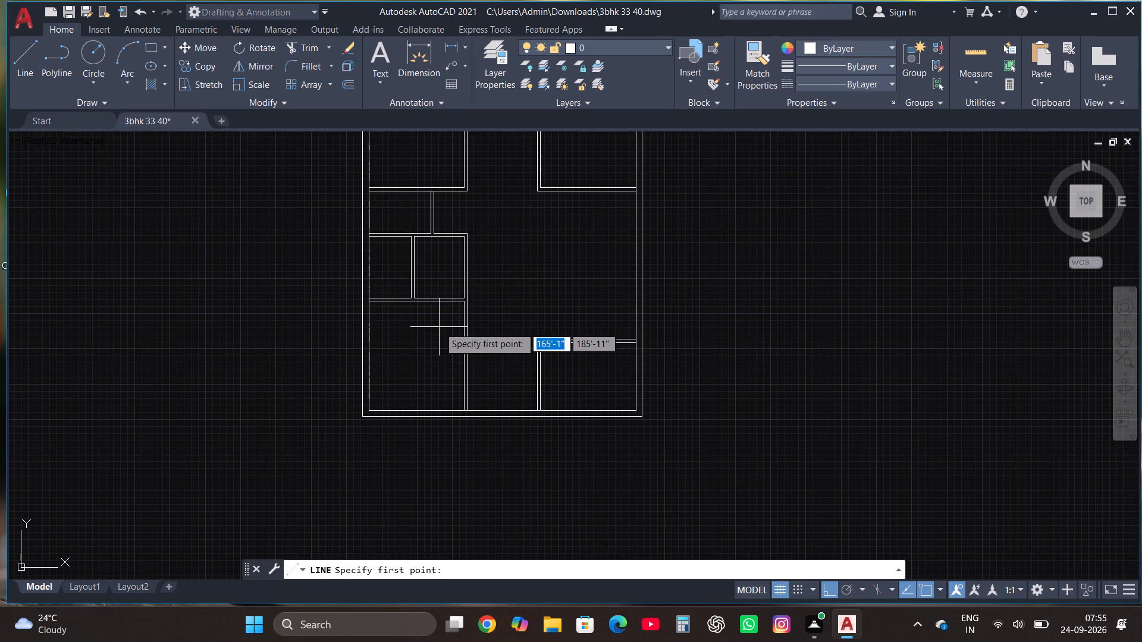
{"action": "scroll", "coordinate": [395, 328], "scroll_direction": "up", "scroll_amount": 1}
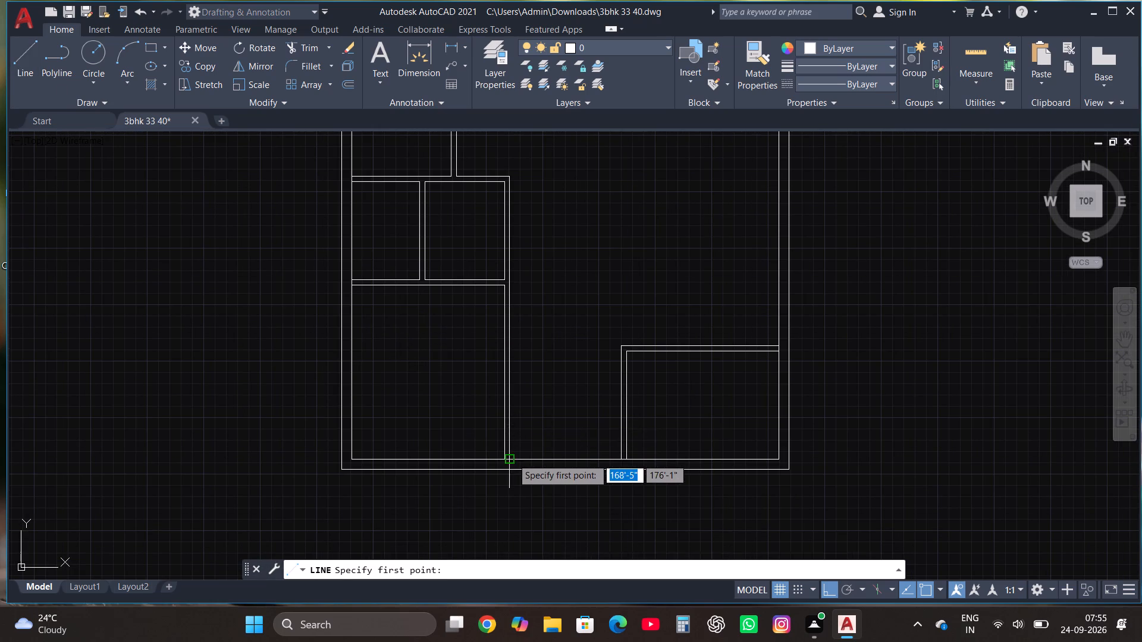
{"action": "scroll", "coordinate": [512, 458], "scroll_direction": "up", "scroll_amount": 1}
{"action": "left_click", "coordinate": [506, 463]}
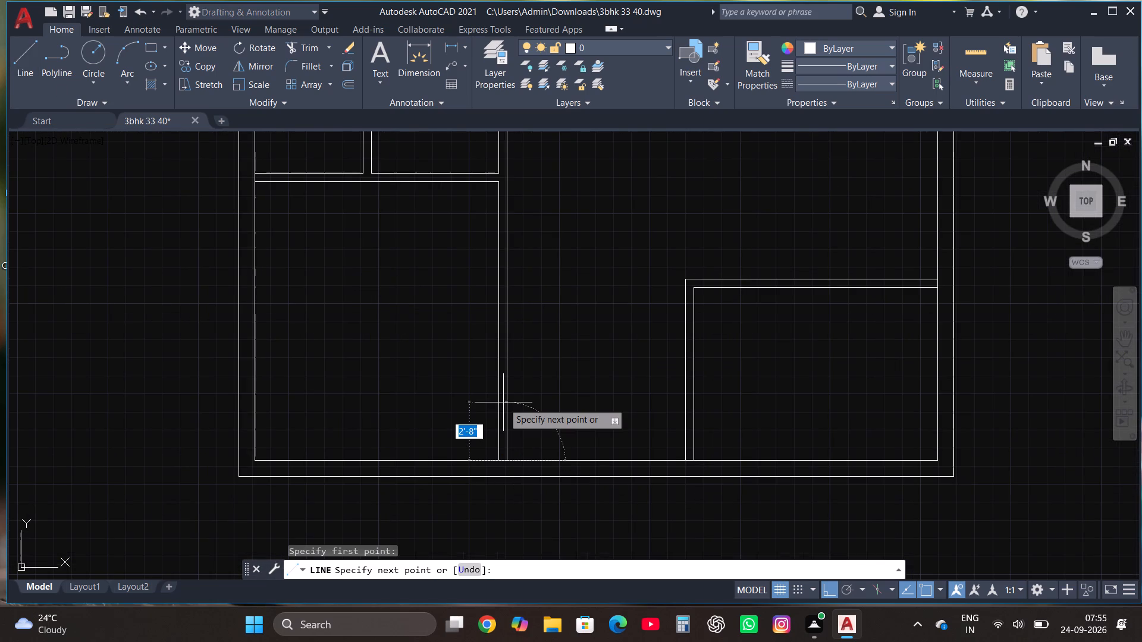
{"action": "type", "text": "2'"}
{"action": "key", "text": "Return"}
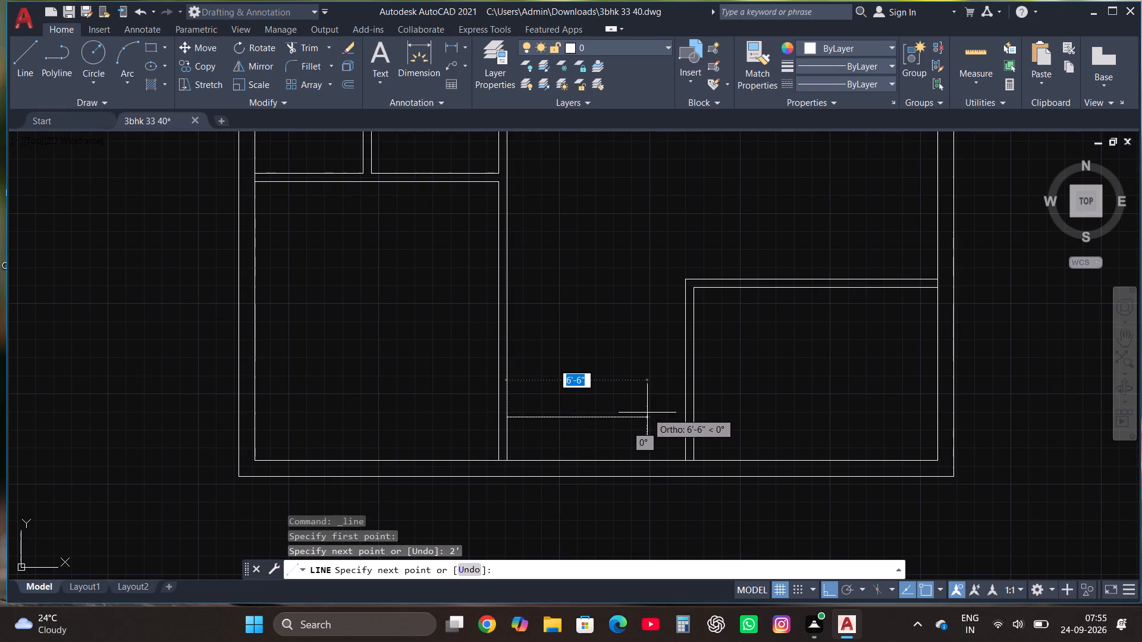
{"action": "scroll", "coordinate": [652, 416], "scroll_direction": "up", "scroll_amount": 3}
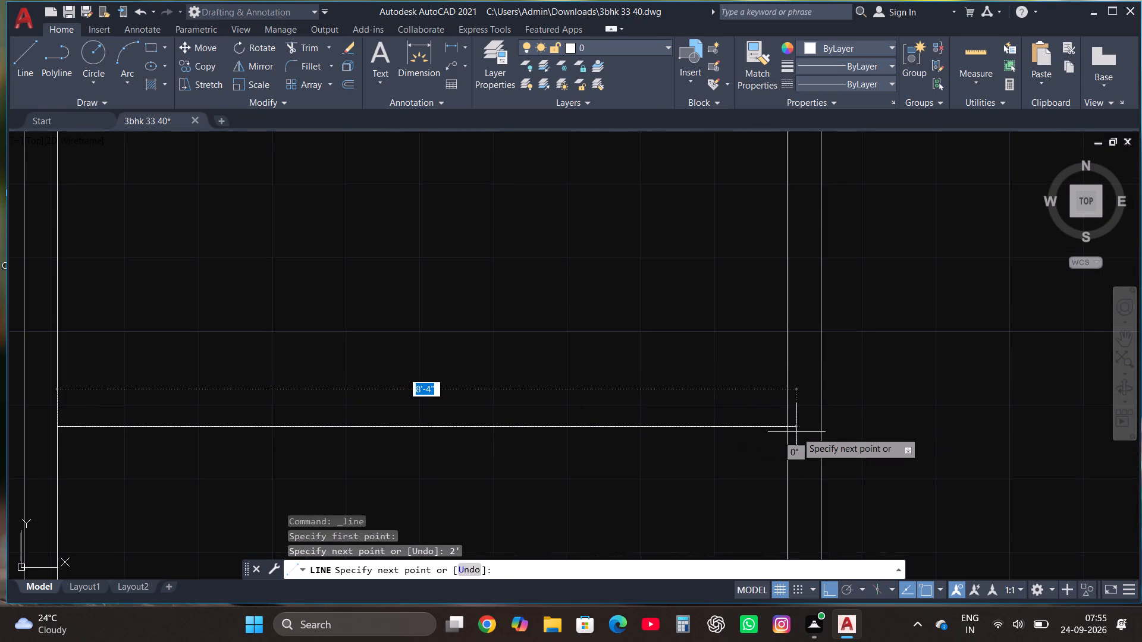
{"action": "left_click", "coordinate": [799, 434]}
{"action": "key", "text": "Escape"}
Trim the new horizontal line where it overhangs into the bottom-right room's left partition.
{"action": "scroll", "coordinate": [412, 234], "scroll_direction": "down", "scroll_amount": 1}
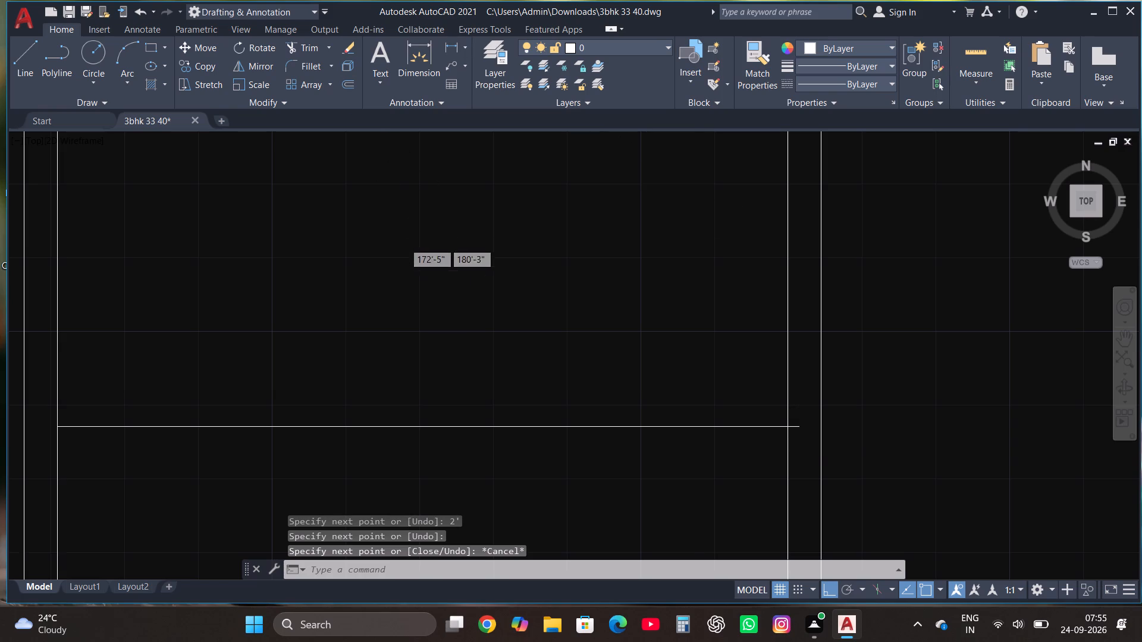
{"action": "left_click", "coordinate": [305, 47]}
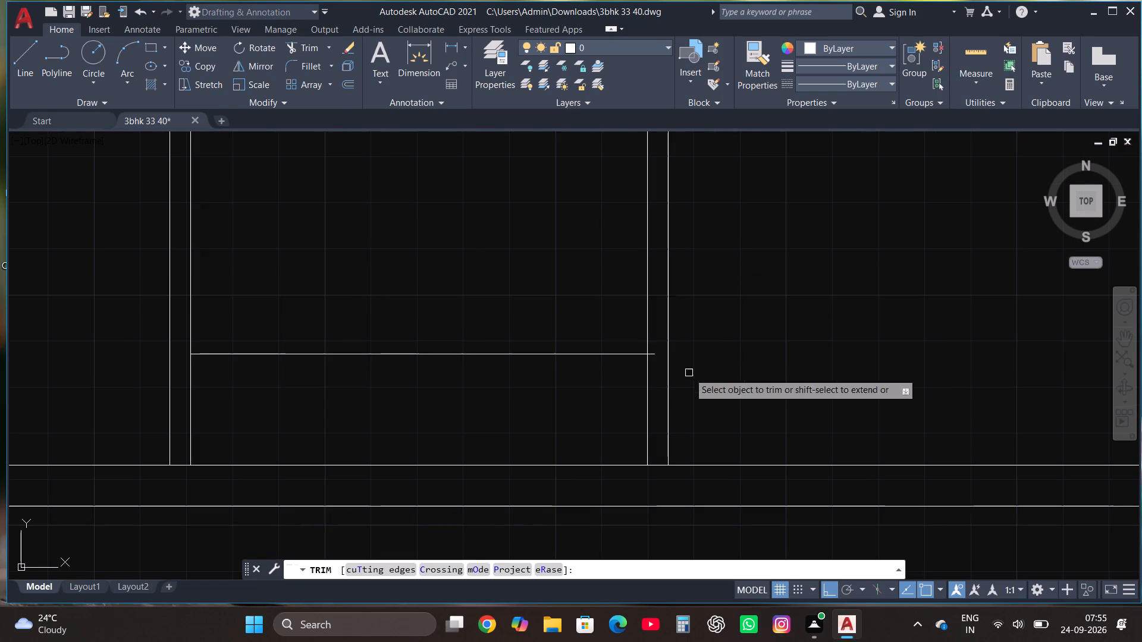
{"action": "scroll", "coordinate": [689, 373], "scroll_direction": "up", "scroll_amount": 1}
{"action": "left_click", "coordinate": [637, 347]}
{"action": "key", "text": "Escape"}
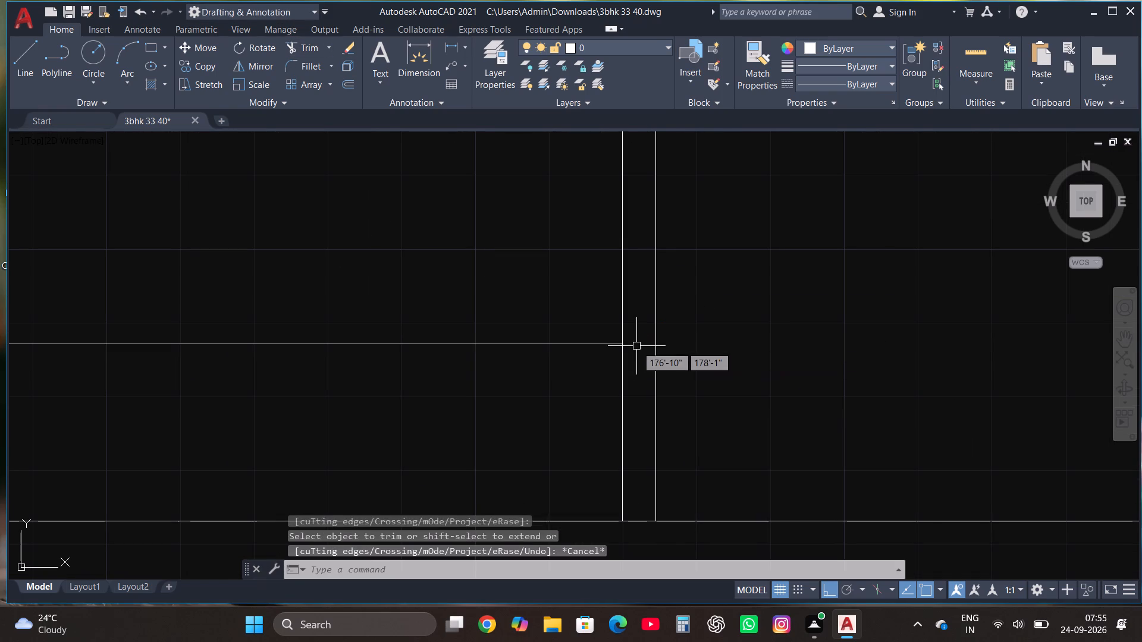
Offset the horizontal line between the two bottom rooms 4.5" upward to form the front wall.
{"action": "scroll", "coordinate": [636, 346], "scroll_direction": "down", "scroll_amount": 2}
{"action": "left_click", "coordinate": [523, 345]}
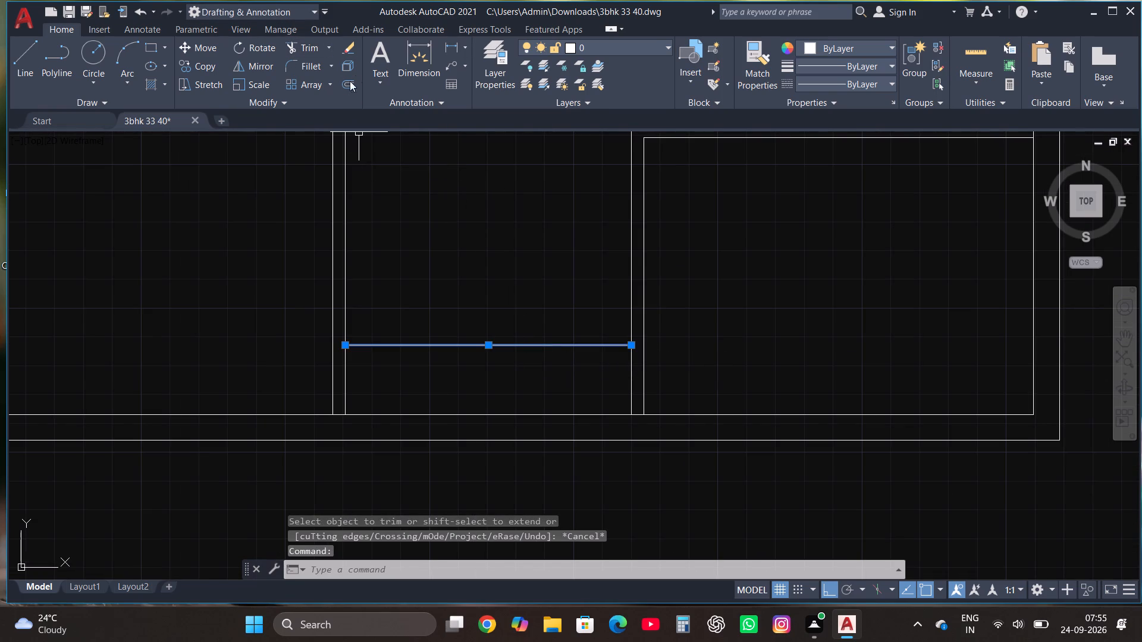
{"action": "left_click", "coordinate": [347, 87]}
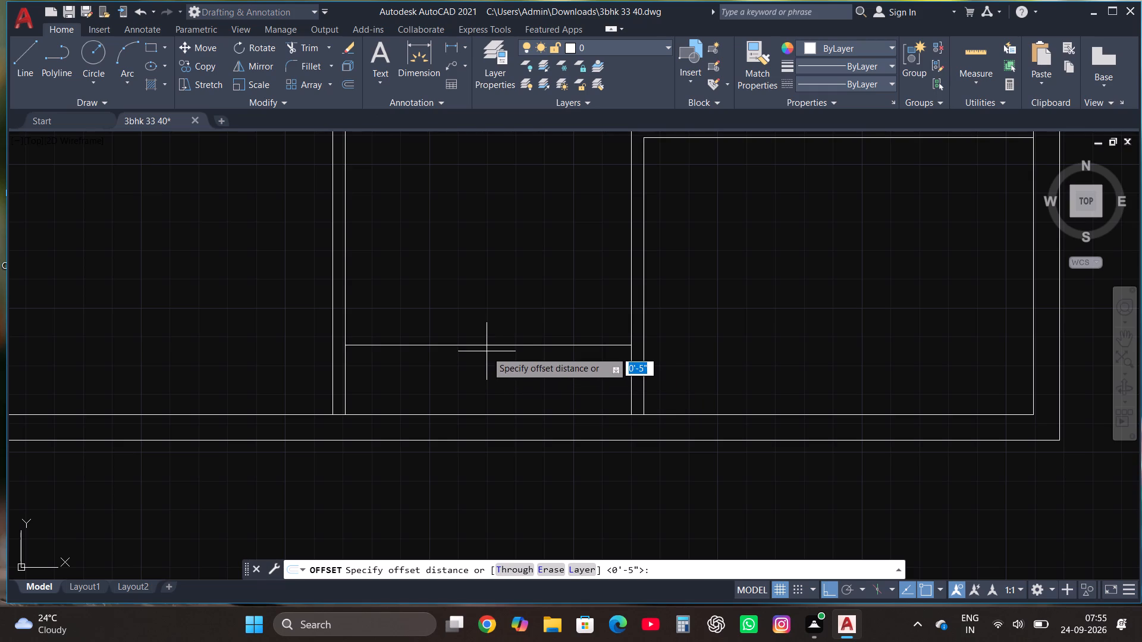
{"action": "left_click", "coordinate": [485, 347]}
{"action": "type", "text": "4.5\""}
{"action": "key", "text": "Return"}
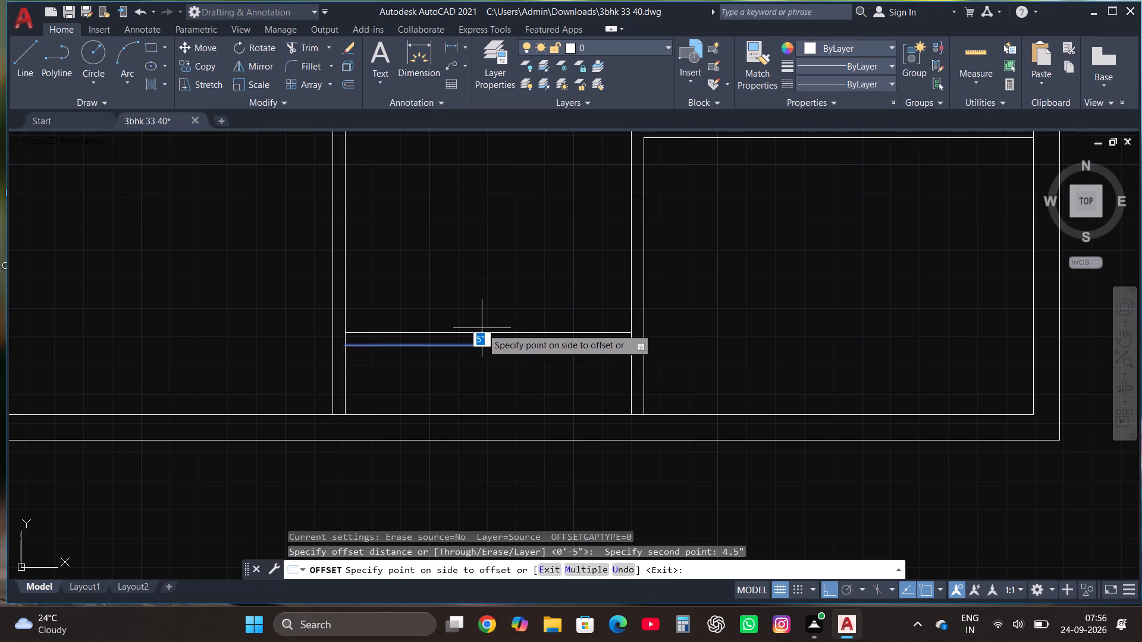
{"action": "left_click", "coordinate": [482, 328]}
{"action": "scroll", "coordinate": [553, 351], "scroll_direction": "down", "scroll_amount": 2}
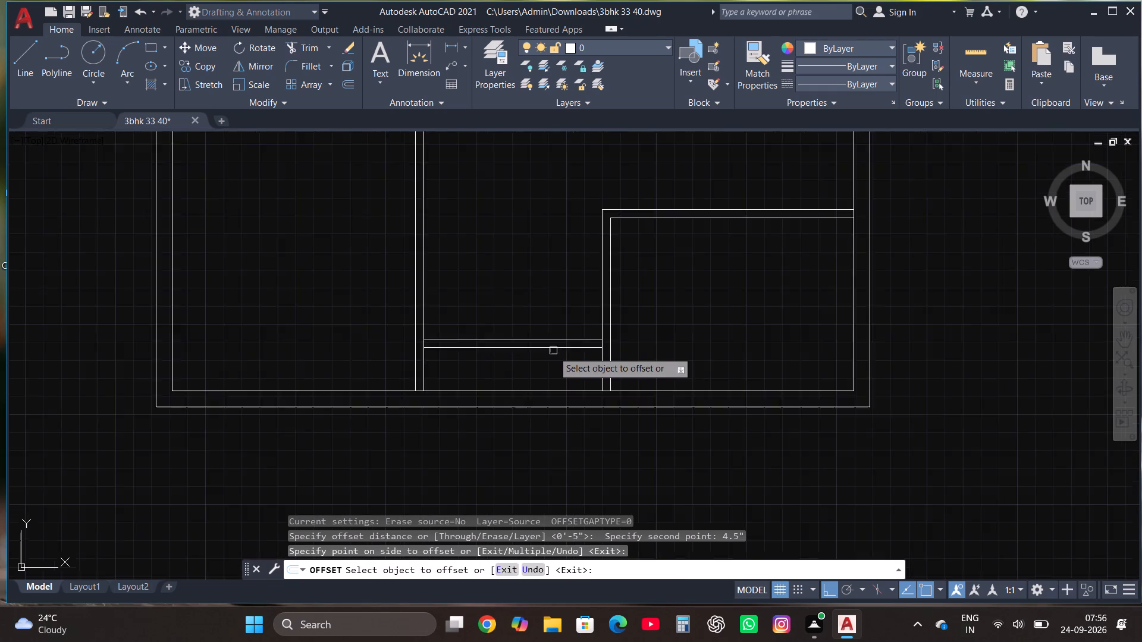
{"action": "scroll", "coordinate": [553, 351], "scroll_direction": "down", "scroll_amount": 2}
{"action": "key", "text": "Escape"}
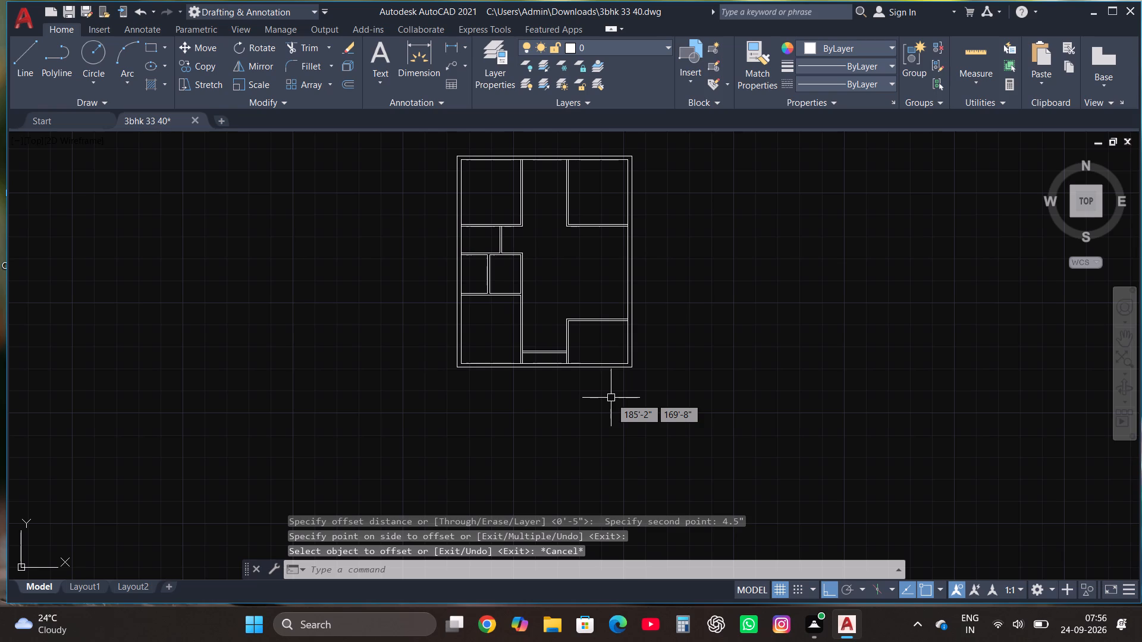
Insert the Door - Imperial block from the architectural tool palette in the empty space left of the floor plan.
{"action": "key", "text": "t"}
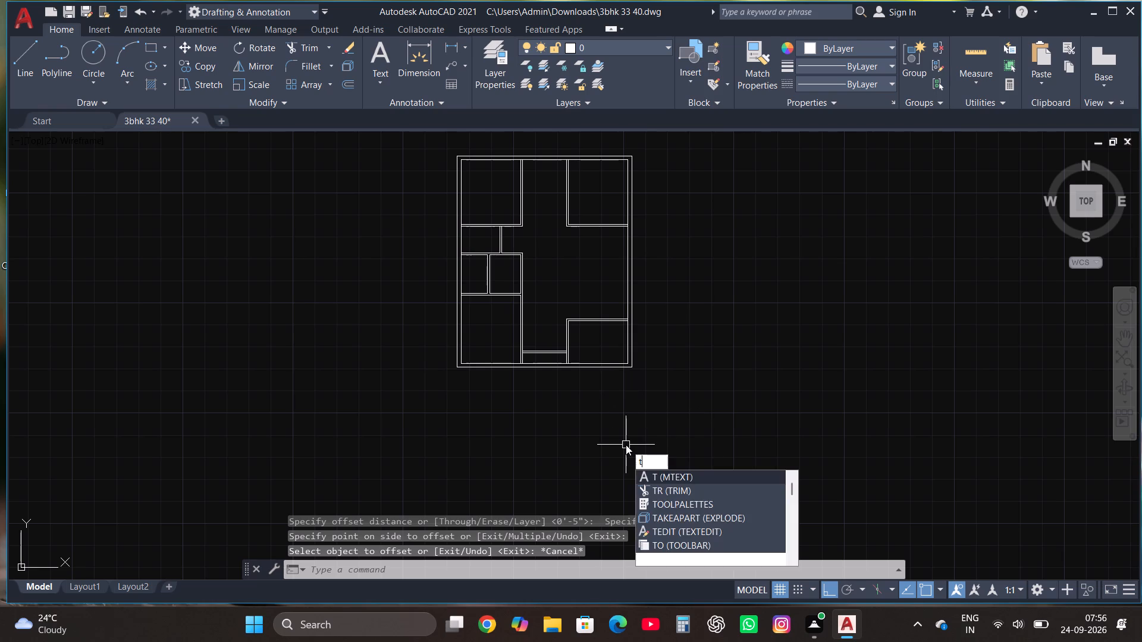
{"action": "key", "text": "o"}
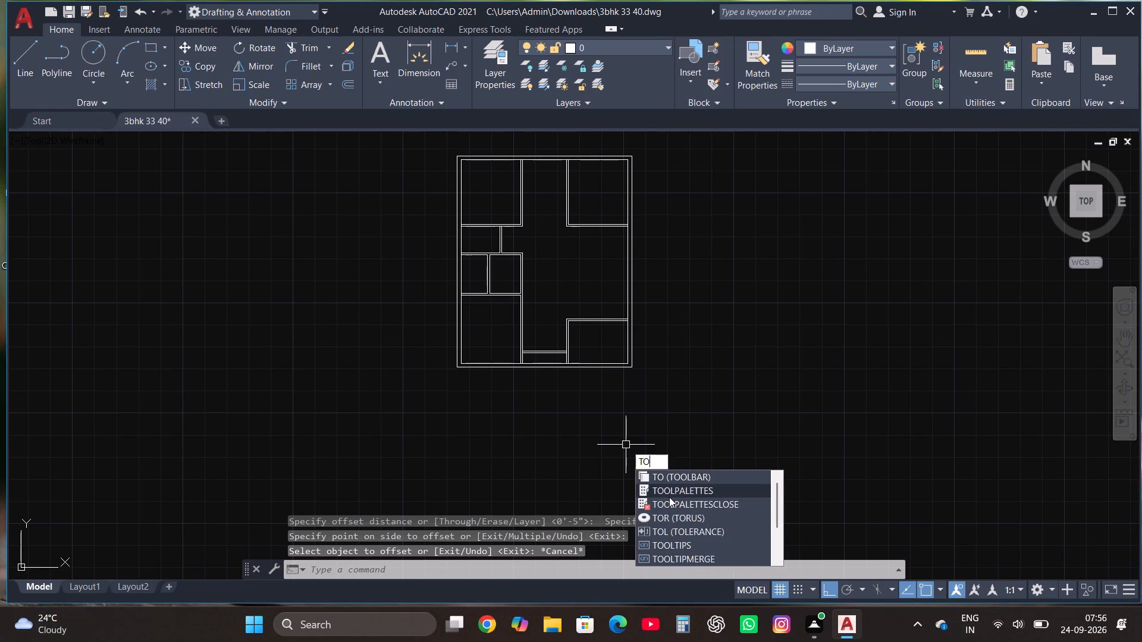
{"action": "left_click", "coordinate": [669, 495]}
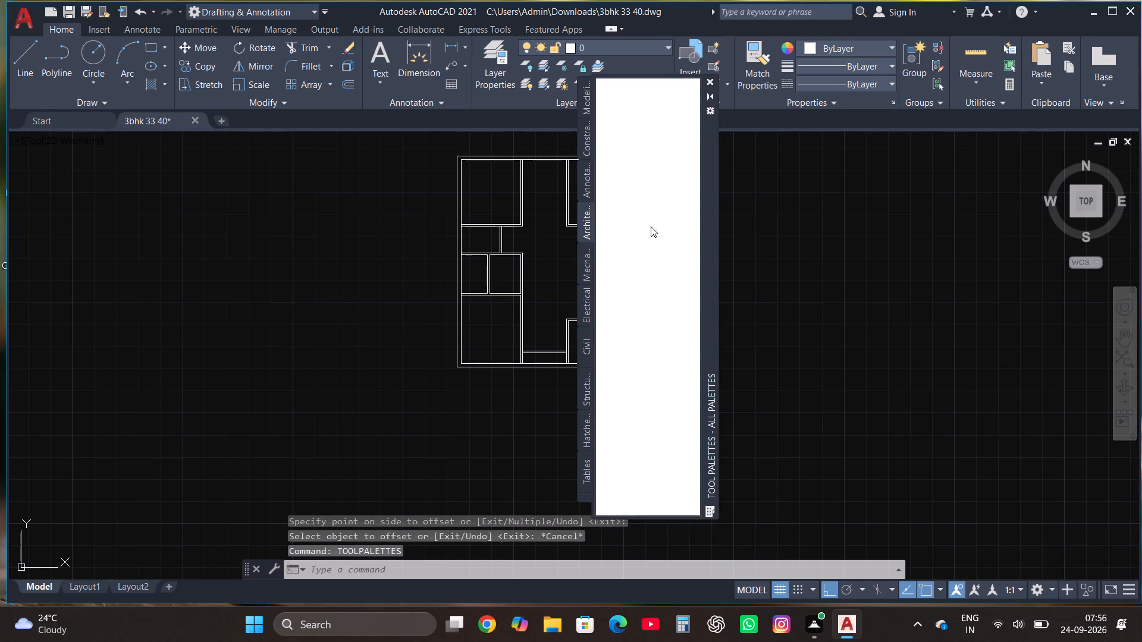
{"action": "left_click", "coordinate": [633, 118]}
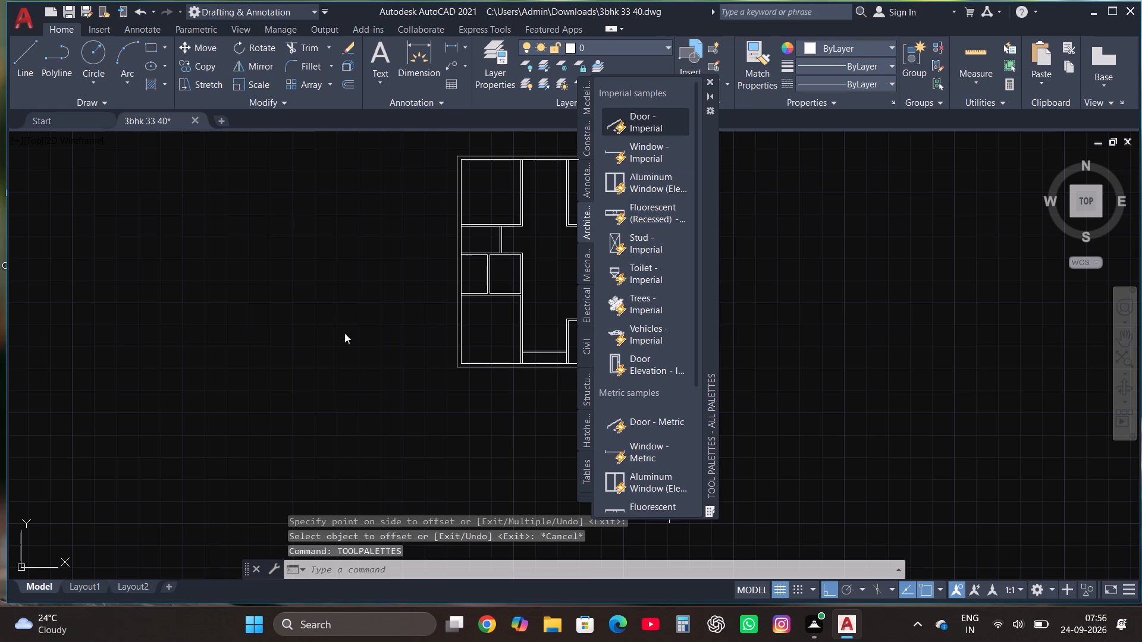
{"action": "left_click", "coordinate": [313, 314]}
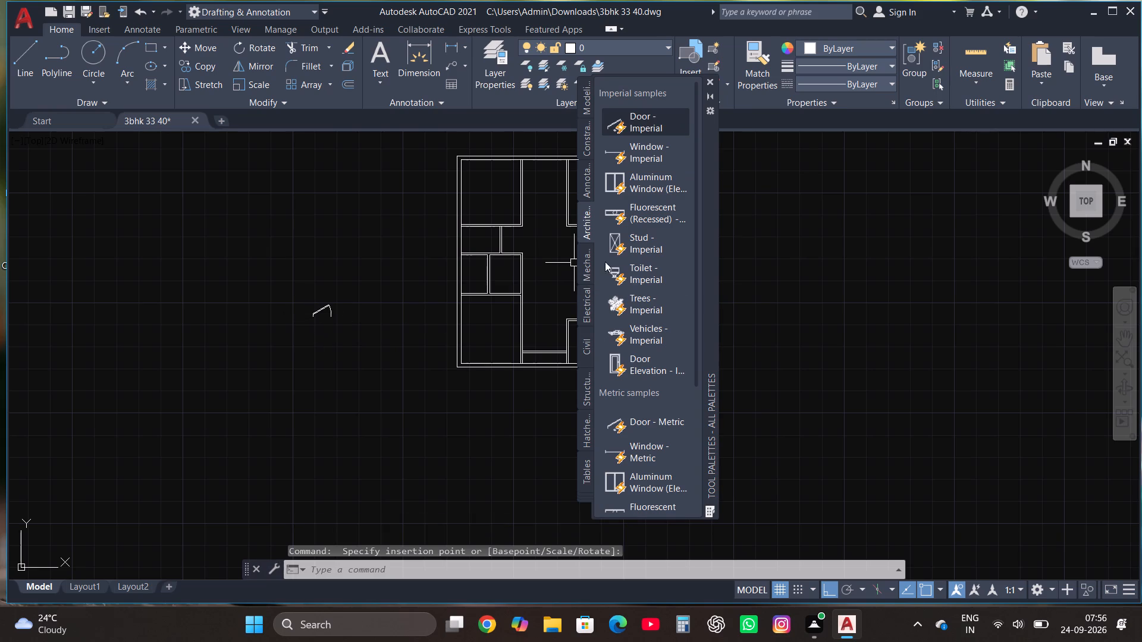
Insert the Toilet - Imperial block below the door block beside the floor plan and close the tool palettes.
{"action": "left_click", "coordinate": [639, 268]}
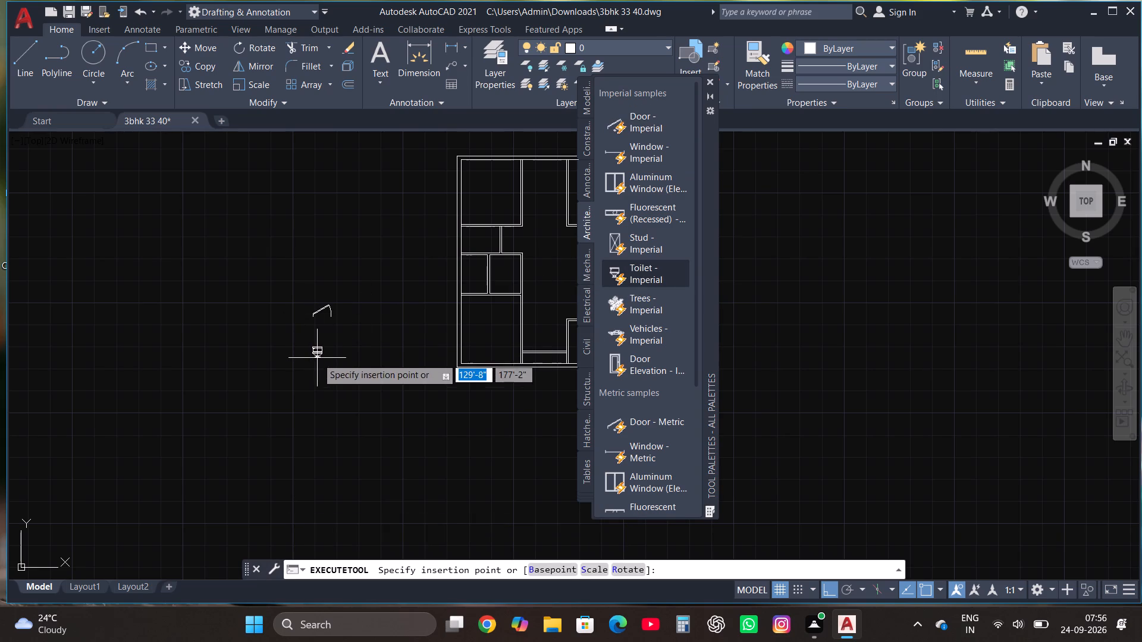
{"action": "left_click", "coordinate": [315, 355]}
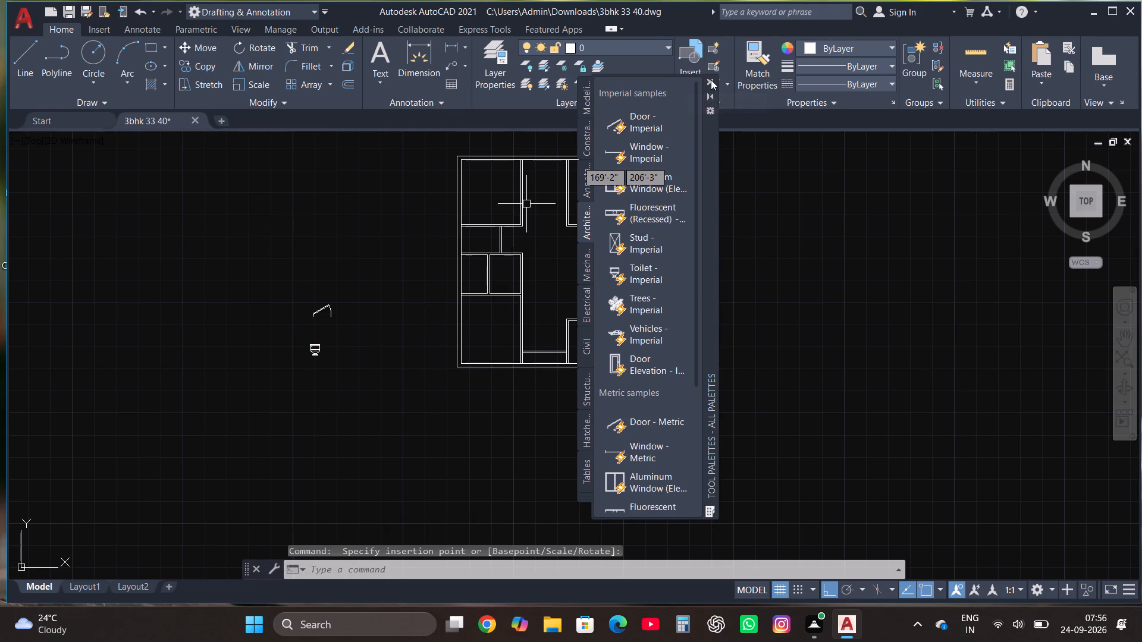
{"action": "left_click", "coordinate": [711, 80]}
Set the door block's opening angle to Open 90º.
{"action": "left_click", "coordinate": [330, 307]}
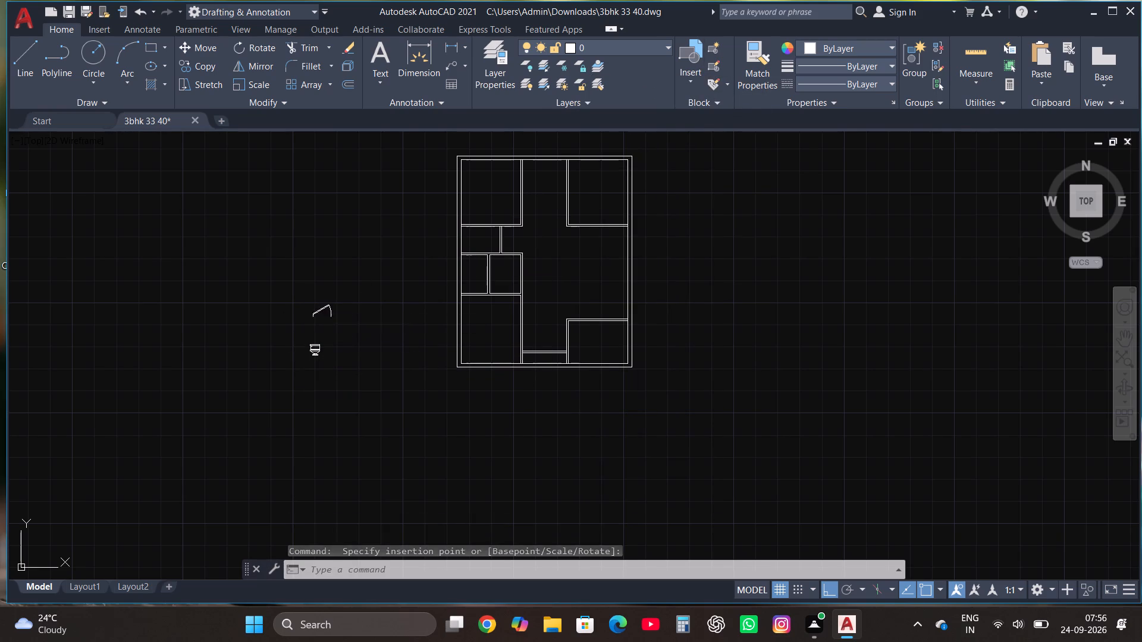
{"action": "left_click", "coordinate": [313, 307]}
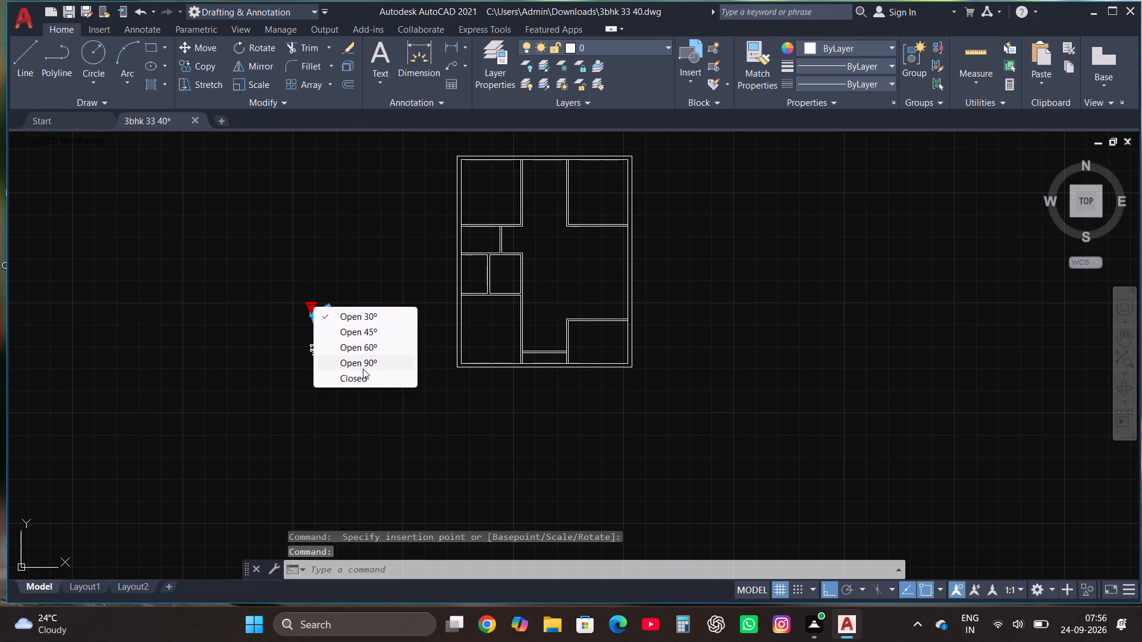
{"action": "left_click", "coordinate": [363, 366]}
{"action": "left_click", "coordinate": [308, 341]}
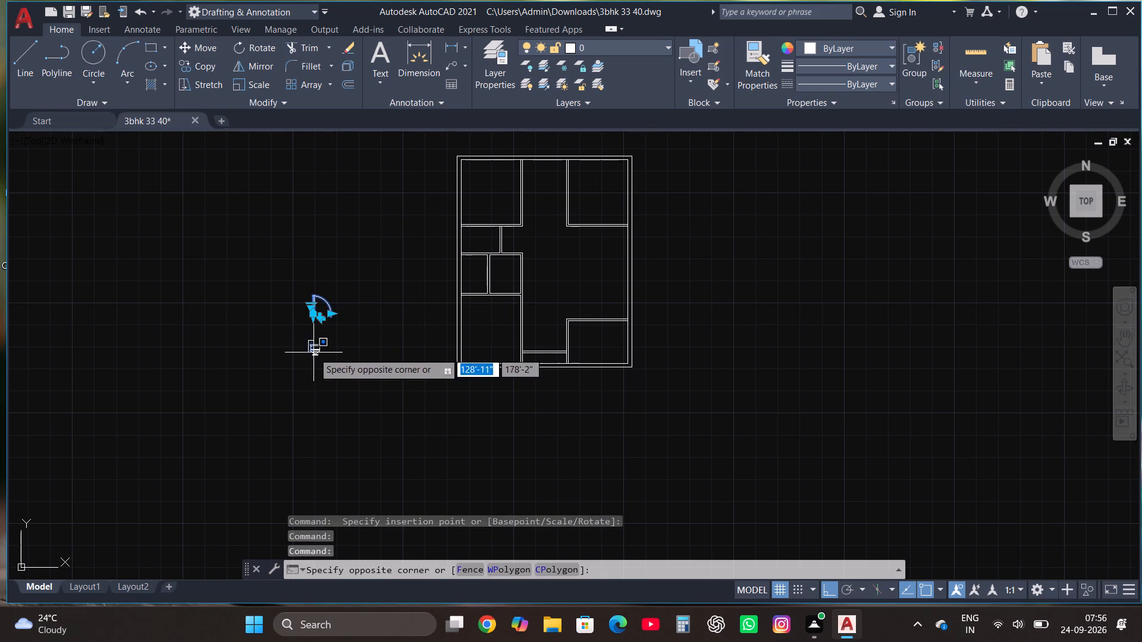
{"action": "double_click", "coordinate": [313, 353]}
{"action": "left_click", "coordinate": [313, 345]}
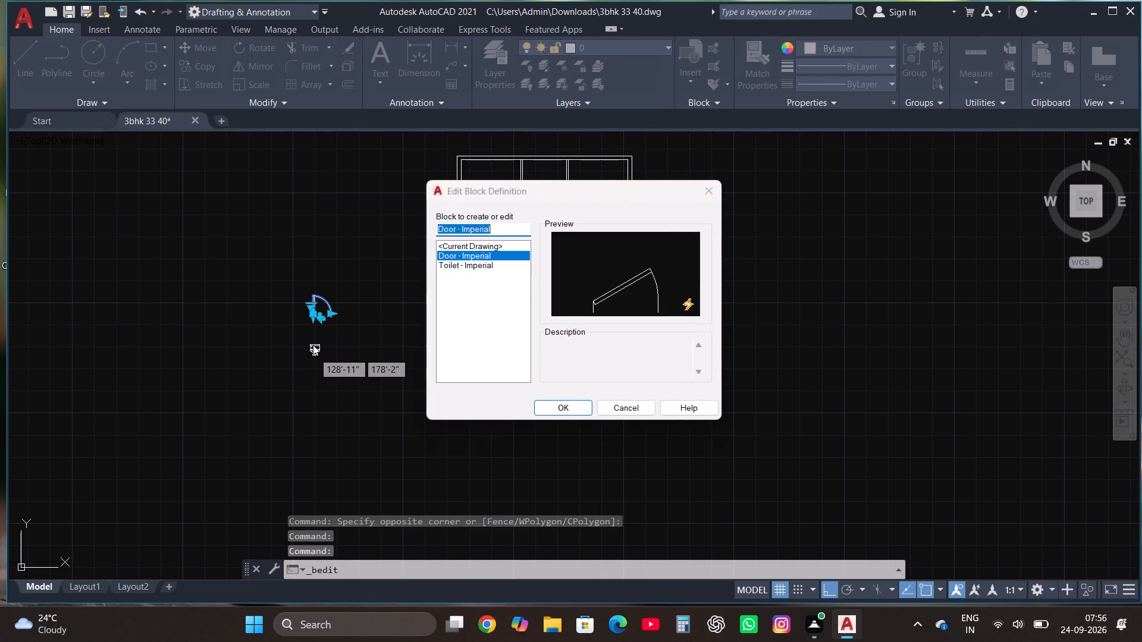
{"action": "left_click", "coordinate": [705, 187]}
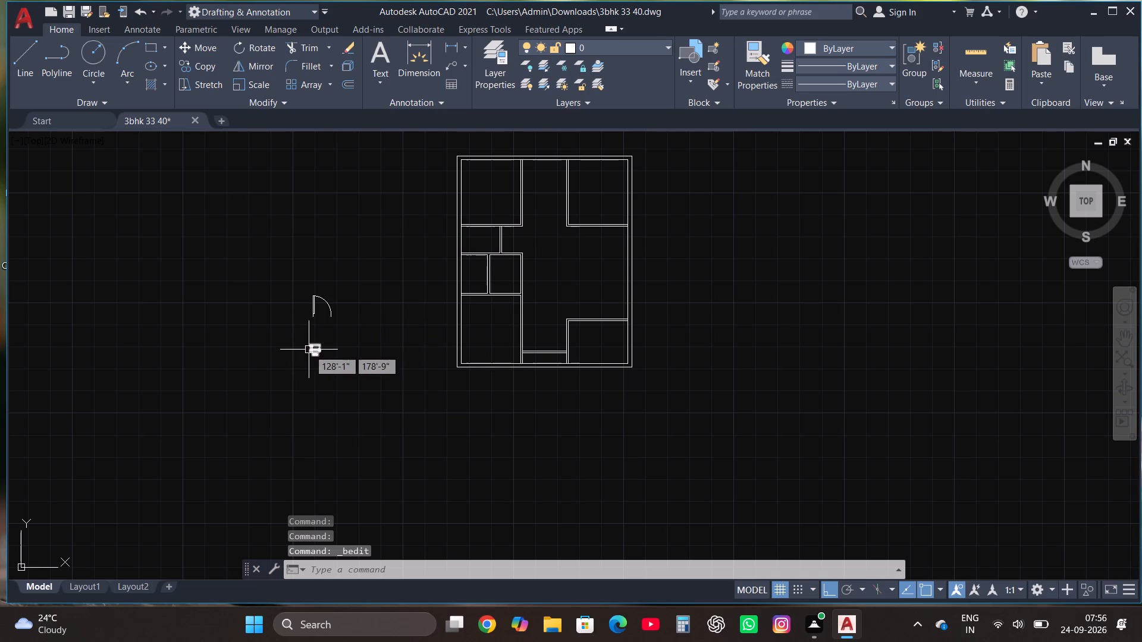
Set the toilet block's view to Elongated (Plan) and clear the selection.
{"action": "left_click", "coordinate": [309, 350]}
{"action": "left_click", "coordinate": [305, 359]}
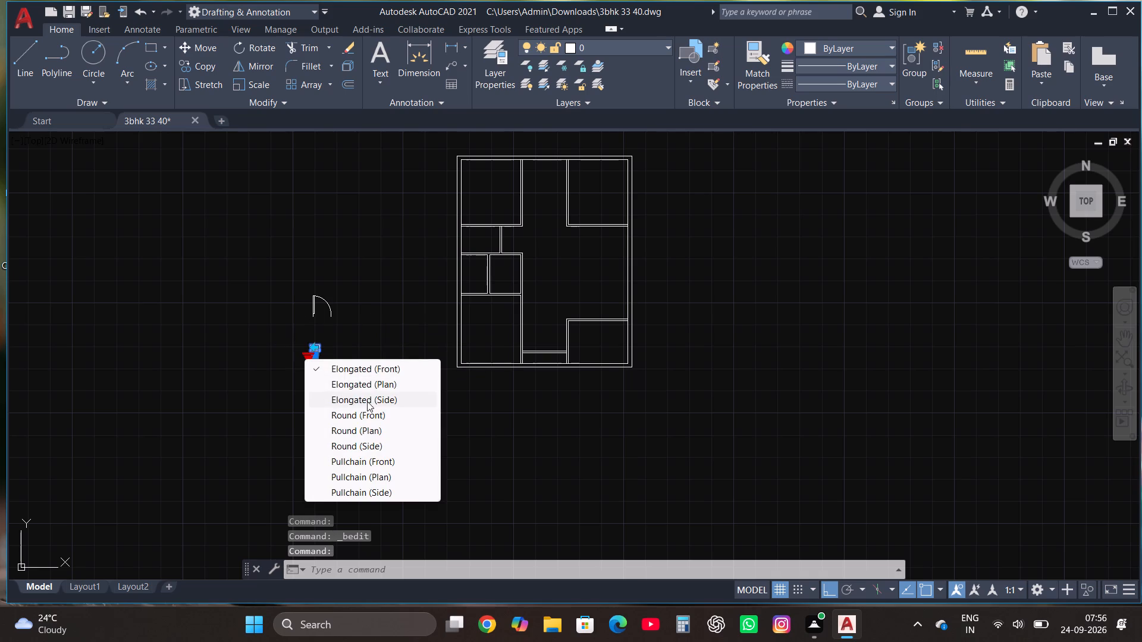
{"action": "left_click", "coordinate": [383, 383]}
{"action": "key", "text": "Escape"}
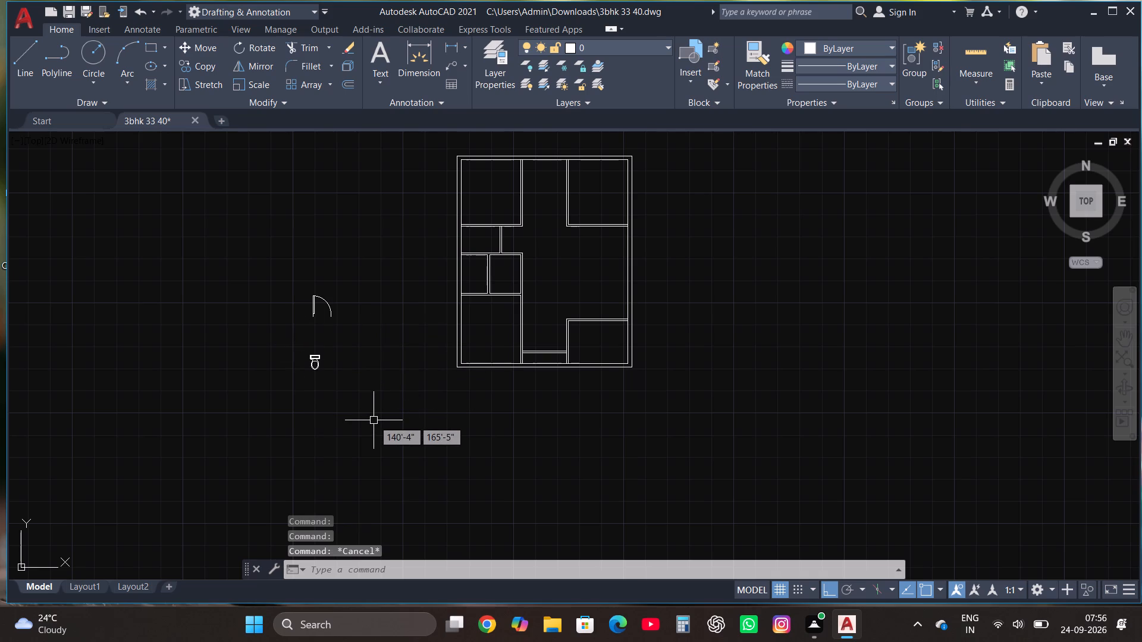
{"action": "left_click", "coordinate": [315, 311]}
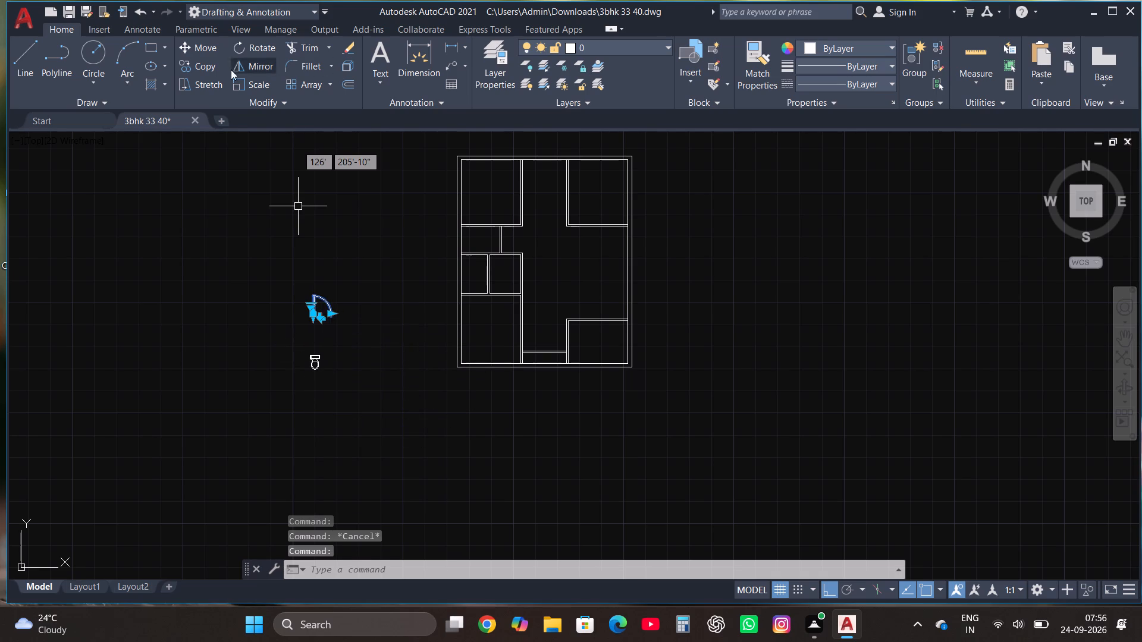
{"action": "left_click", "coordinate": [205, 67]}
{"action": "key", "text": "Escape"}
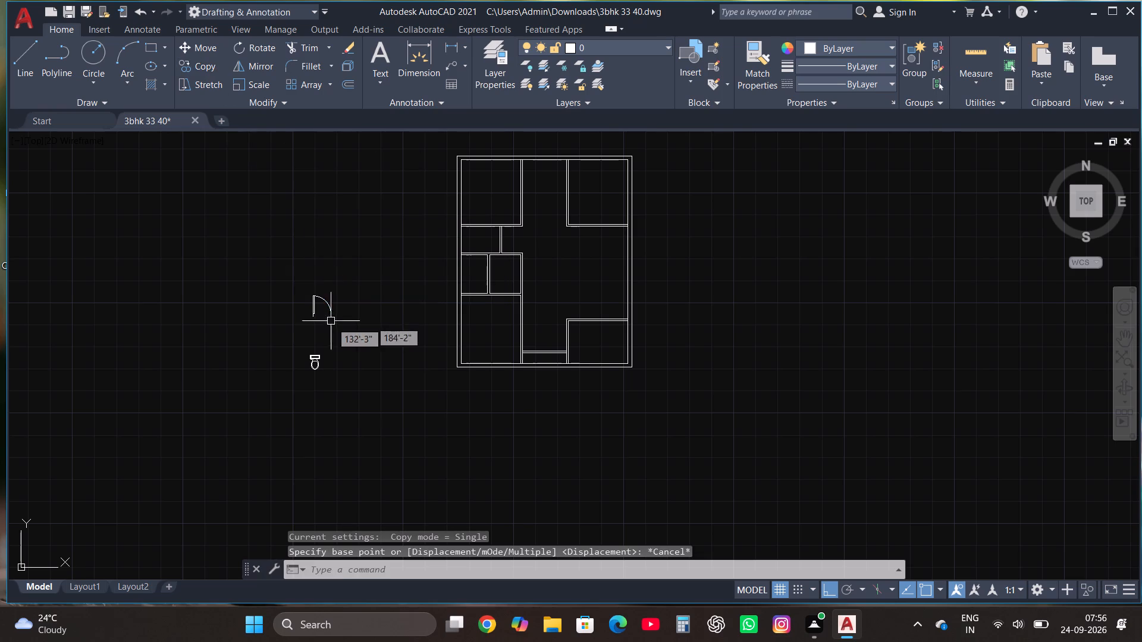
Mirror the door block across a vertical line on its right side, keeping the source door.
{"action": "left_click", "coordinate": [331, 322]}
{"action": "left_click", "coordinate": [291, 269]}
{"action": "left_click", "coordinate": [261, 67]}
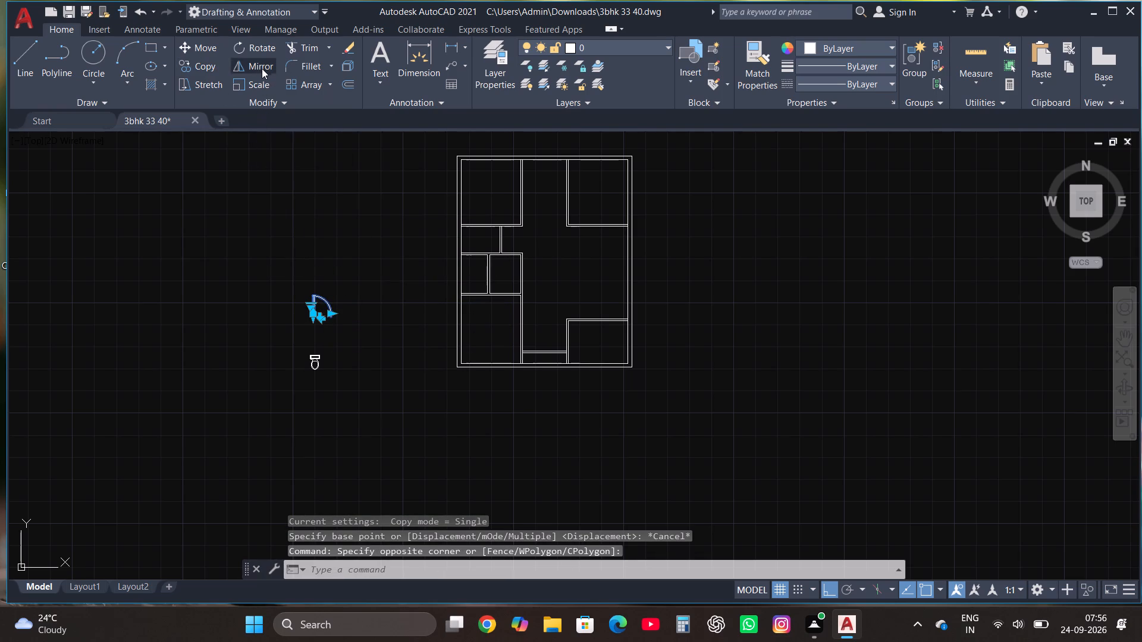
{"action": "left_click", "coordinate": [343, 308]}
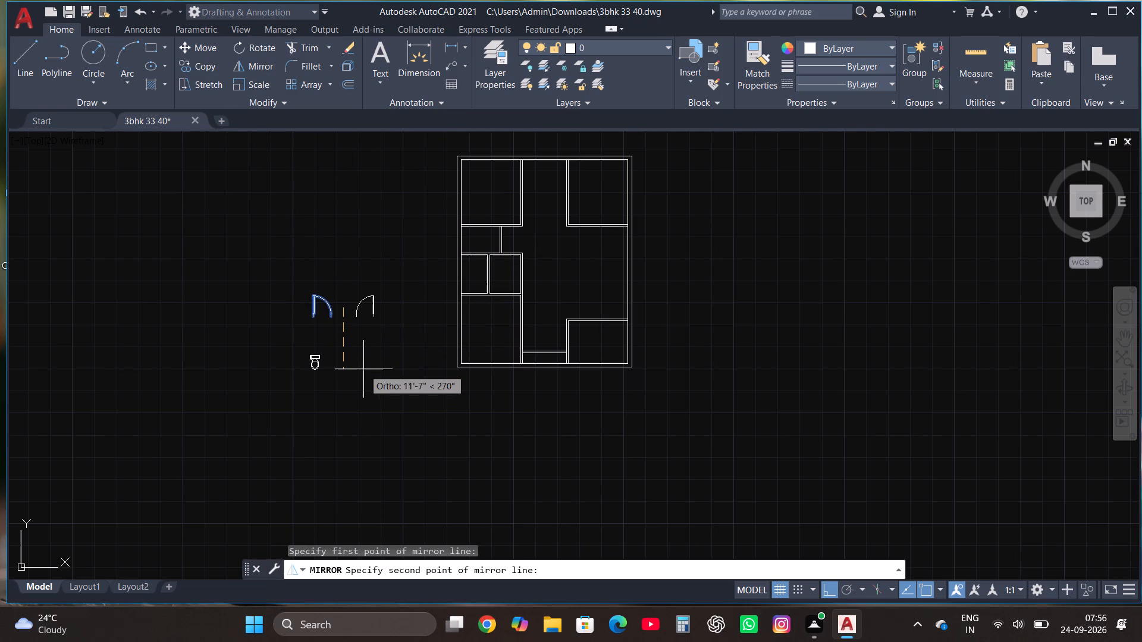
{"action": "left_click", "coordinate": [363, 369]}
{"action": "left_click", "coordinate": [402, 421]}
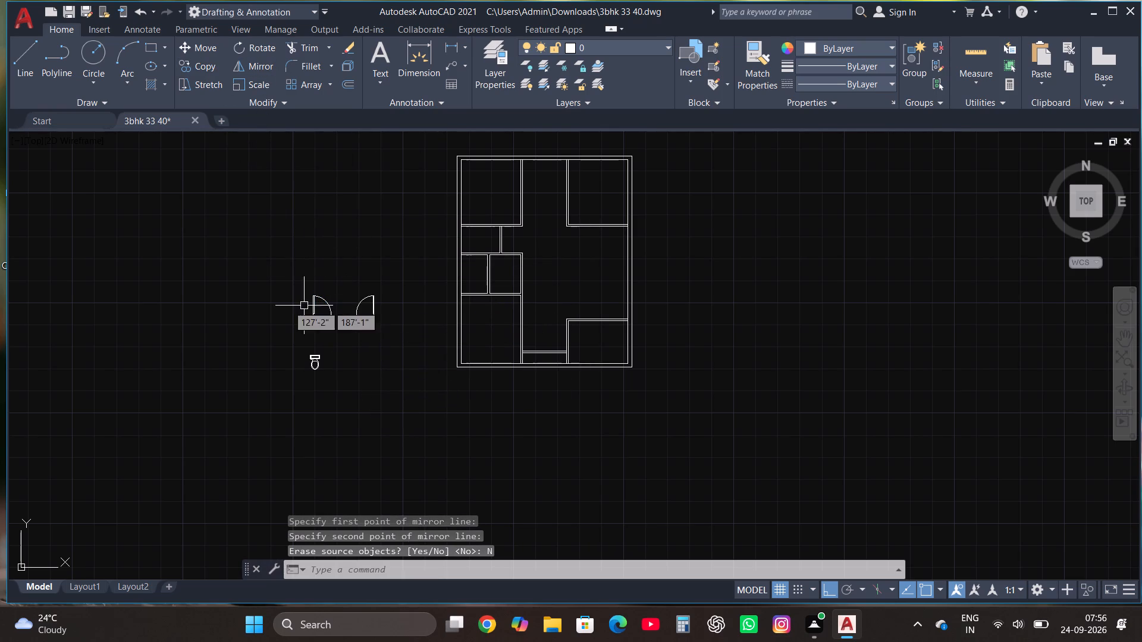
Mirror both door blocks across a horizontal line just below them, keeping the source doors.
{"action": "left_click", "coordinate": [291, 325]}
{"action": "left_click", "coordinate": [381, 288]}
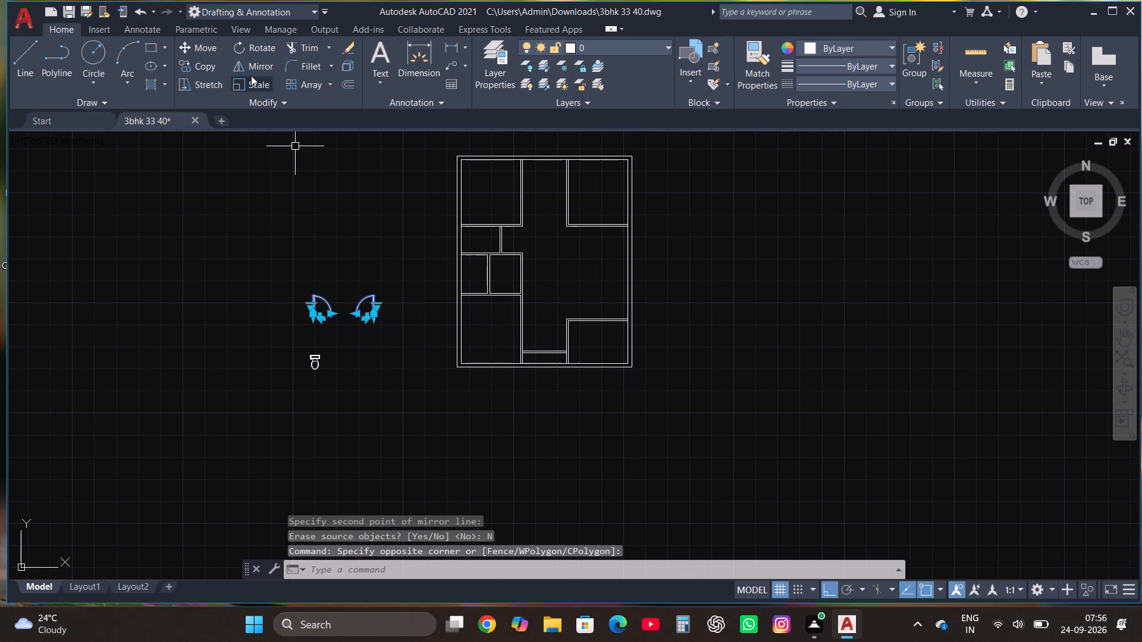
{"action": "left_click", "coordinate": [251, 73]}
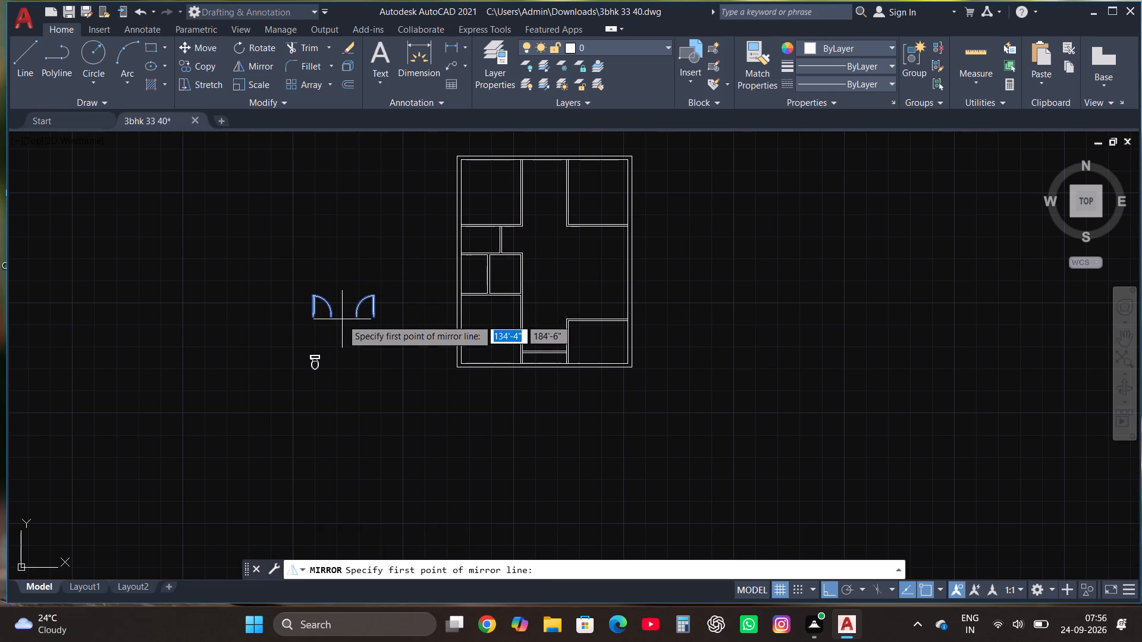
{"action": "left_click", "coordinate": [340, 328]}
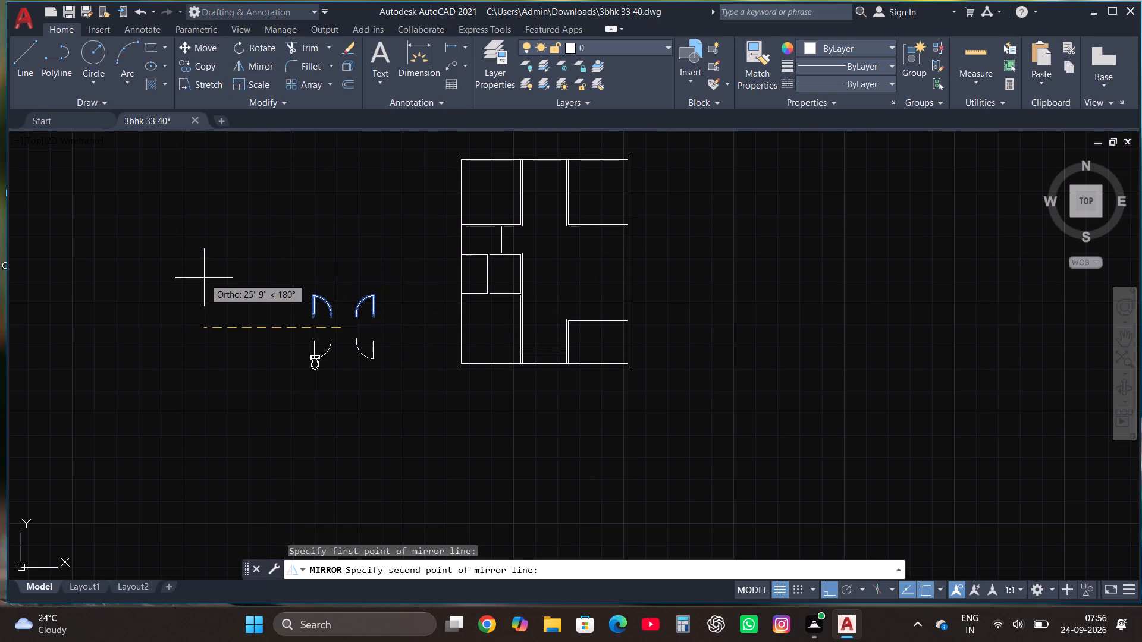
{"action": "left_click", "coordinate": [204, 278]}
{"action": "left_click_drag", "start_coordinate": [246, 329], "coordinate": [204, 278]}
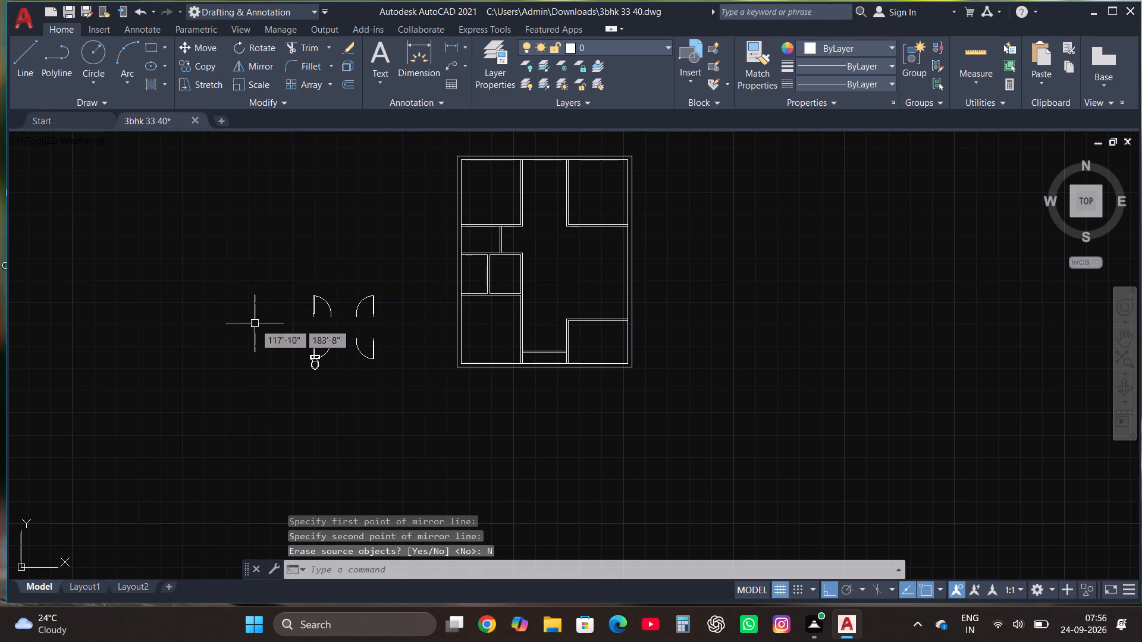
Move the toilet block to the left, clear of the group of door blocks.
{"action": "left_click", "coordinate": [318, 369]}
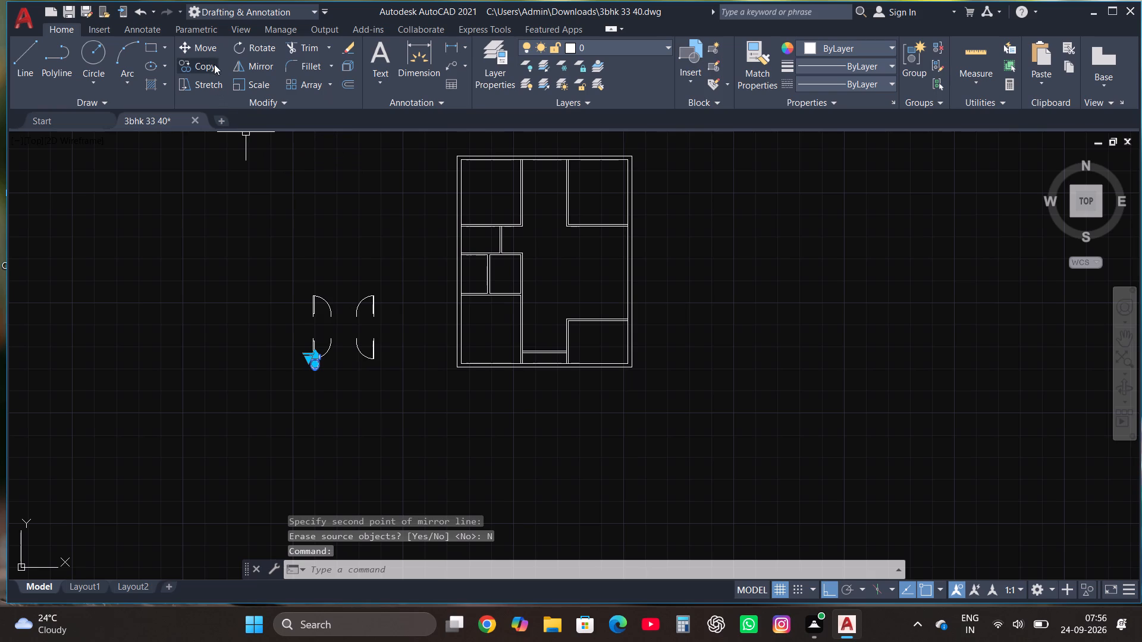
{"action": "left_click", "coordinate": [210, 48]}
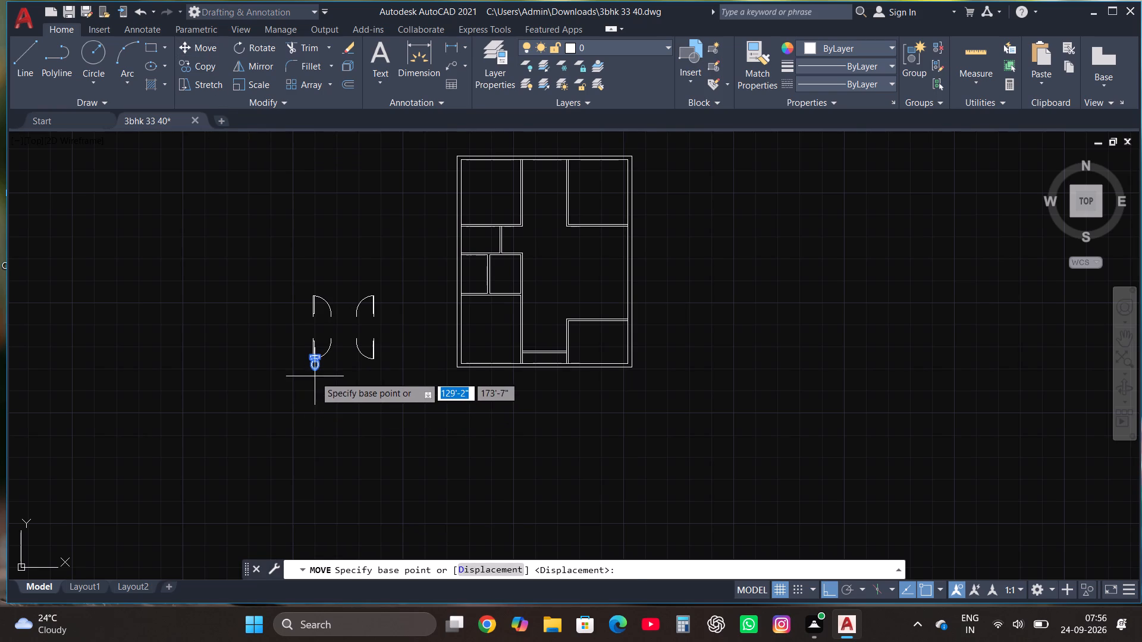
{"action": "left_click", "coordinate": [315, 376]}
{"action": "left_click", "coordinate": [192, 356]}
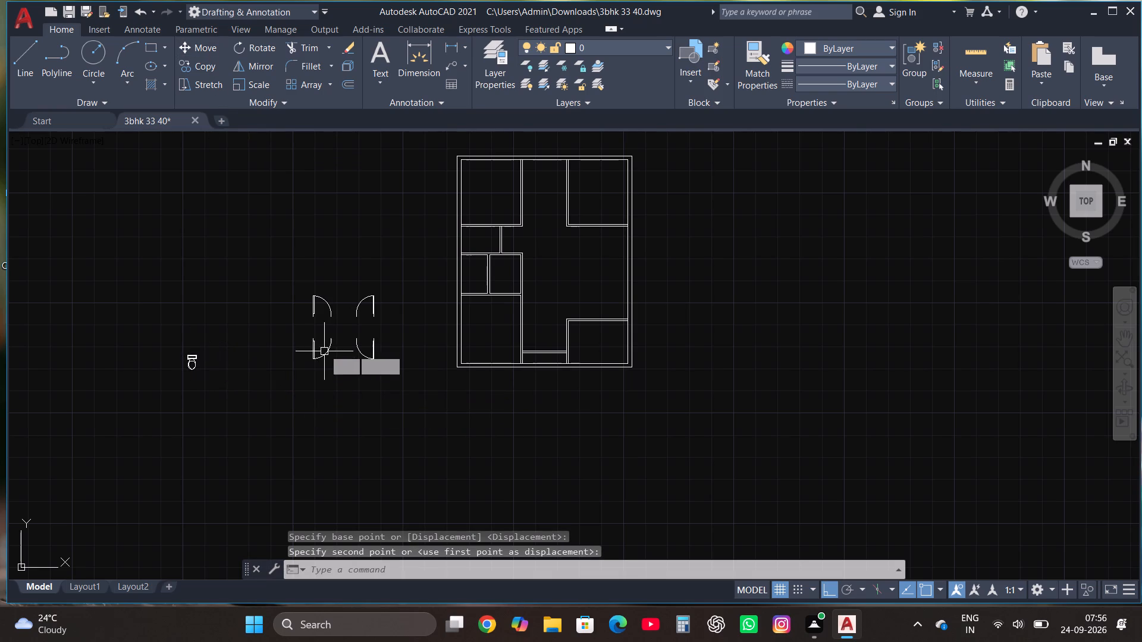
Copy the upper-left door block straight down to the empty space below the four doors.
{"action": "left_click", "coordinate": [327, 318]}
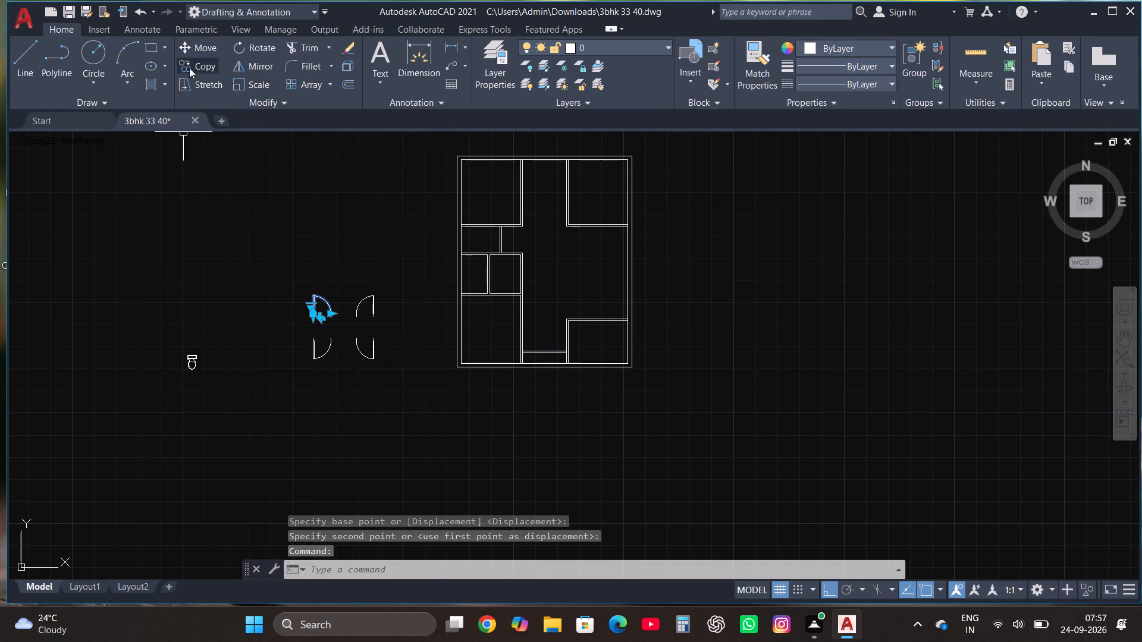
{"action": "left_click", "coordinate": [195, 61]}
{"action": "left_click", "coordinate": [327, 313]}
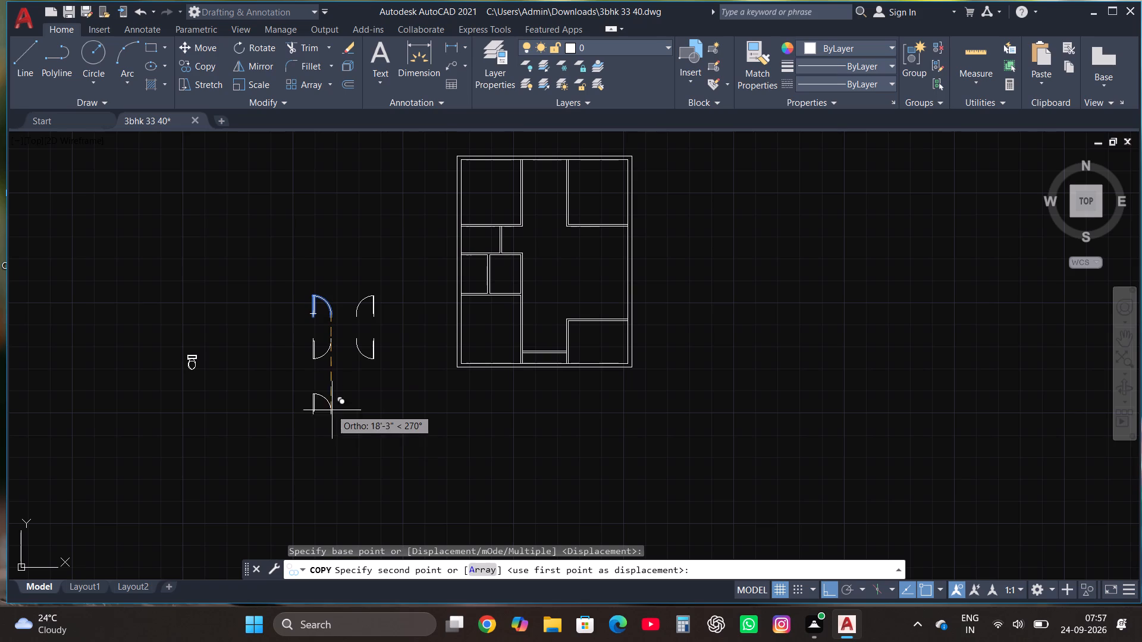
{"action": "left_click", "coordinate": [339, 439]}
Rotate the copied door block 90° counterclockwise so that its leaf lies horizontal.
{"action": "left_click", "coordinate": [350, 457]}
{"action": "left_click", "coordinate": [305, 411]}
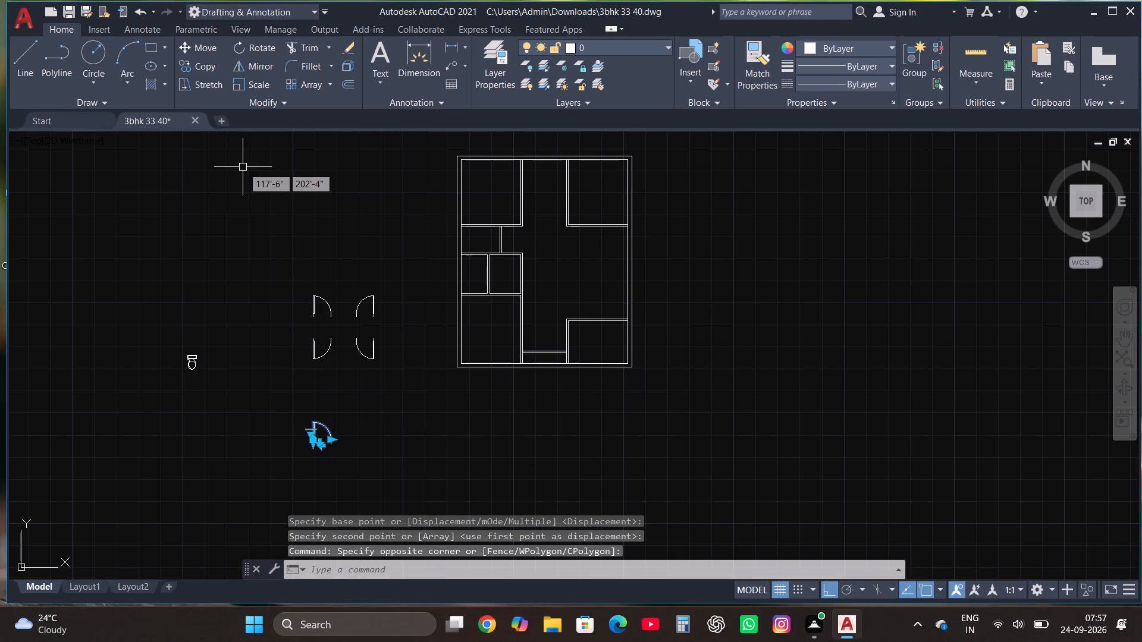
{"action": "left_click", "coordinate": [253, 49]}
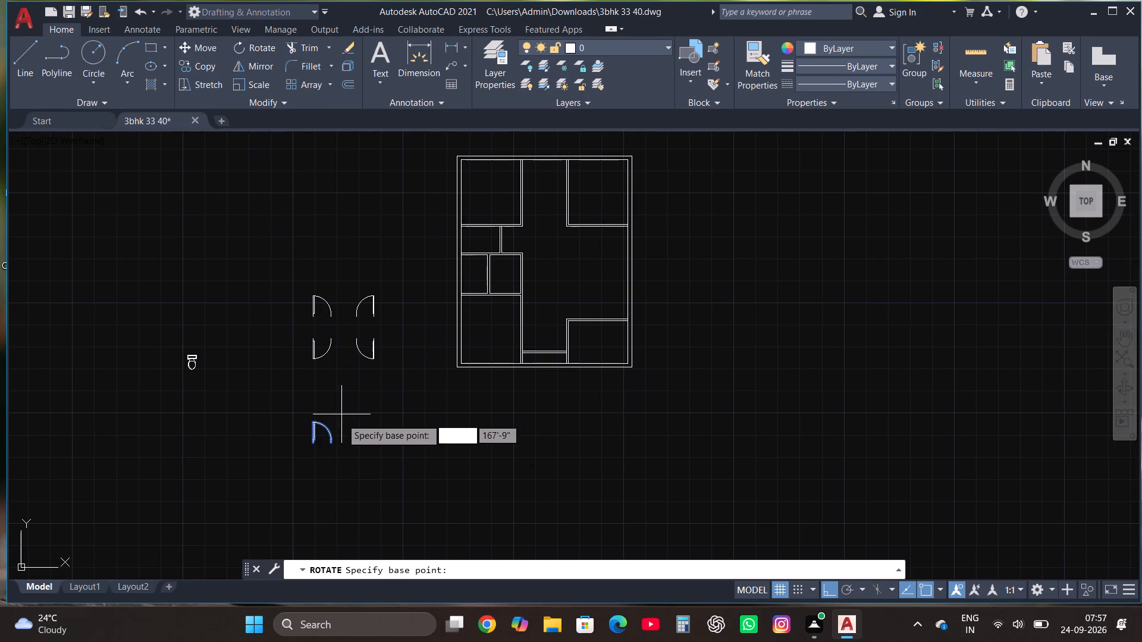
{"action": "left_click", "coordinate": [341, 427]}
{"action": "left_click", "coordinate": [347, 361]}
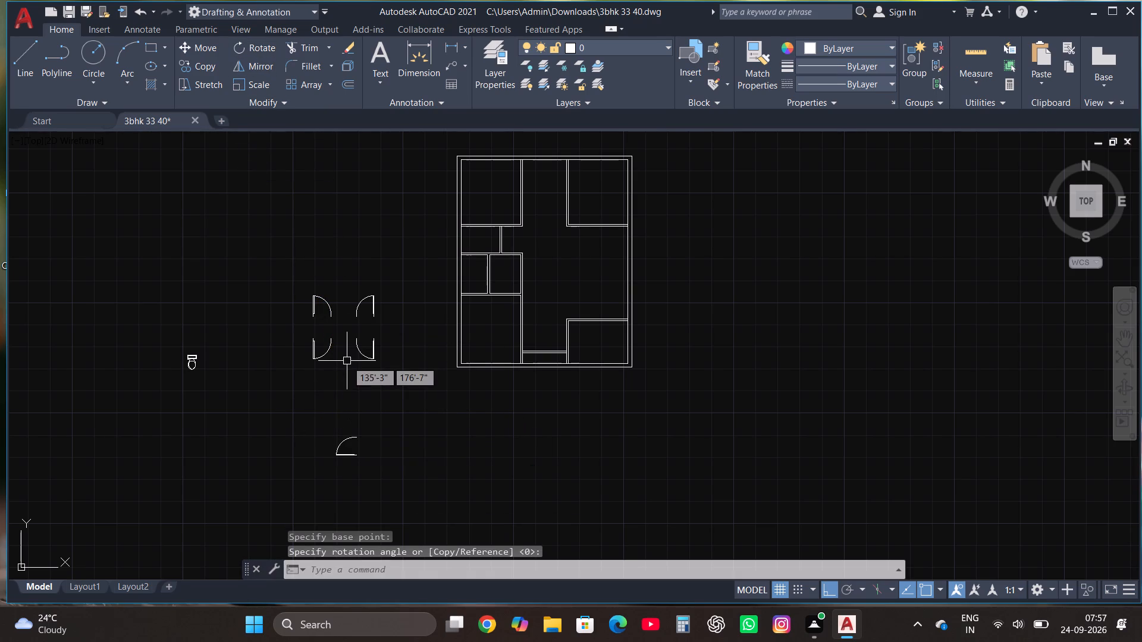
Mirror the rotated door across a vertical line on its right side, keeping the source door.
{"action": "left_click", "coordinate": [371, 494]}
{"action": "left_click", "coordinate": [347, 437]}
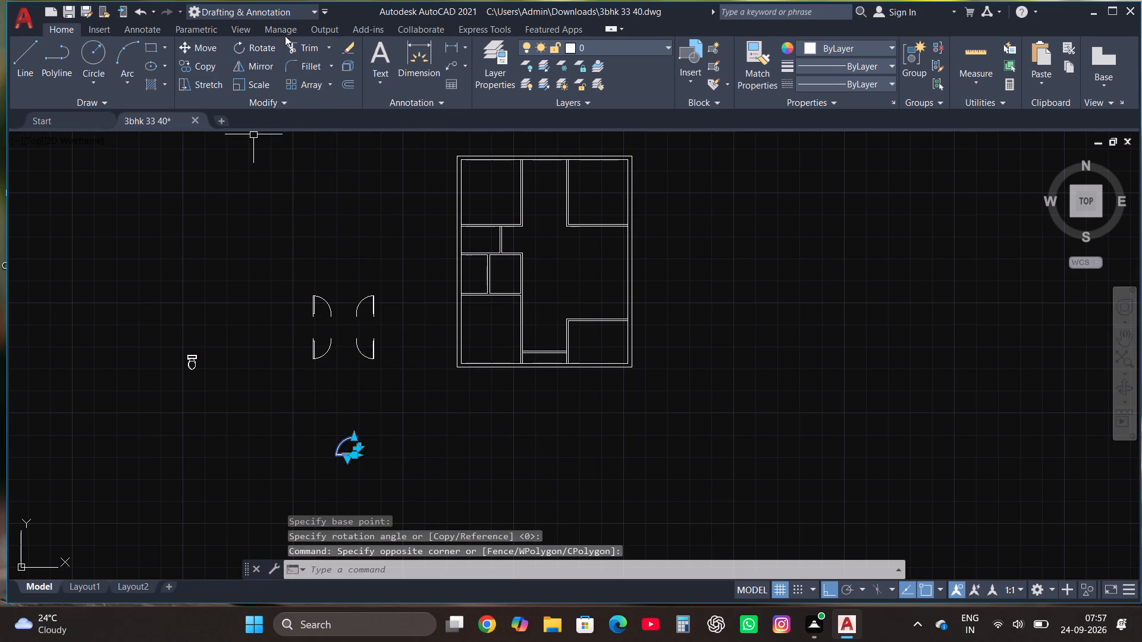
{"action": "left_click", "coordinate": [253, 73]}
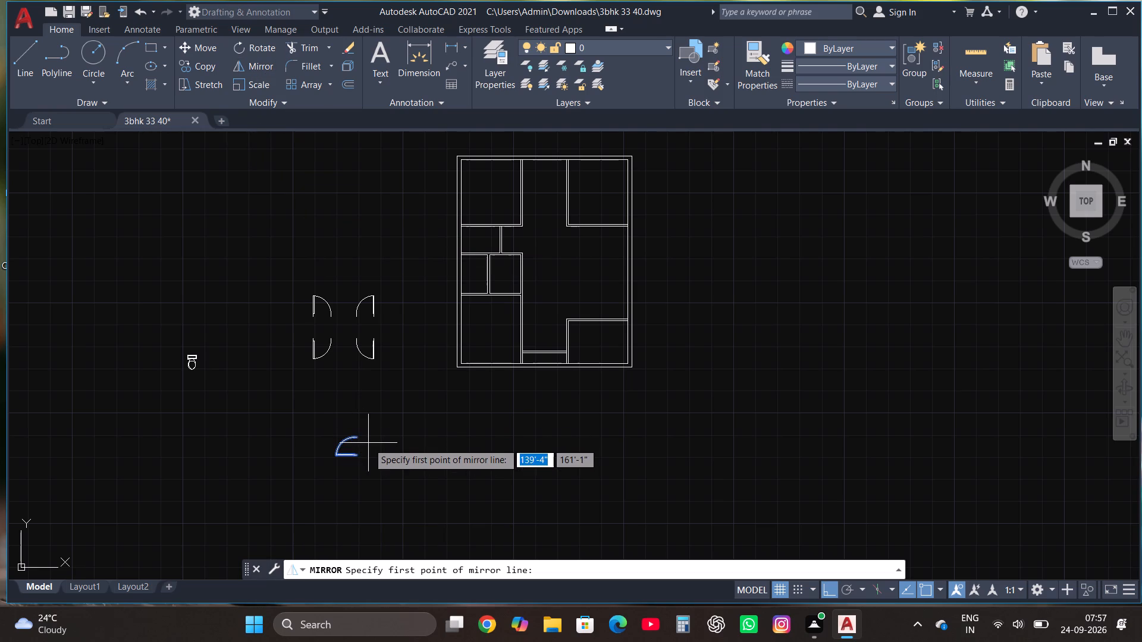
{"action": "left_click", "coordinate": [387, 451]}
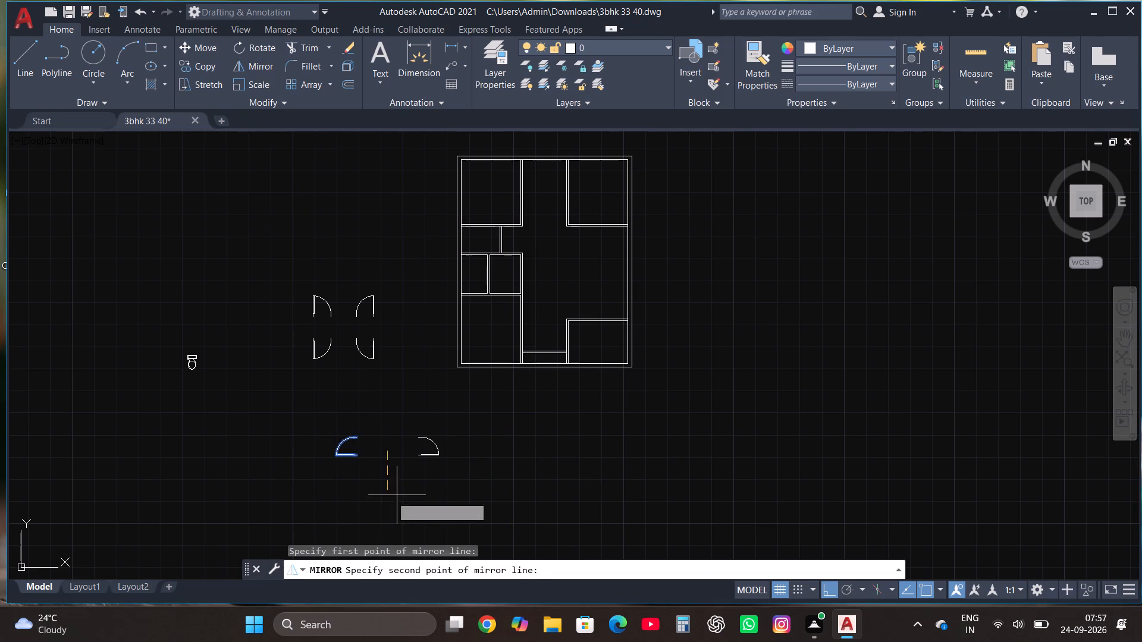
{"action": "left_click", "coordinate": [387, 474]}
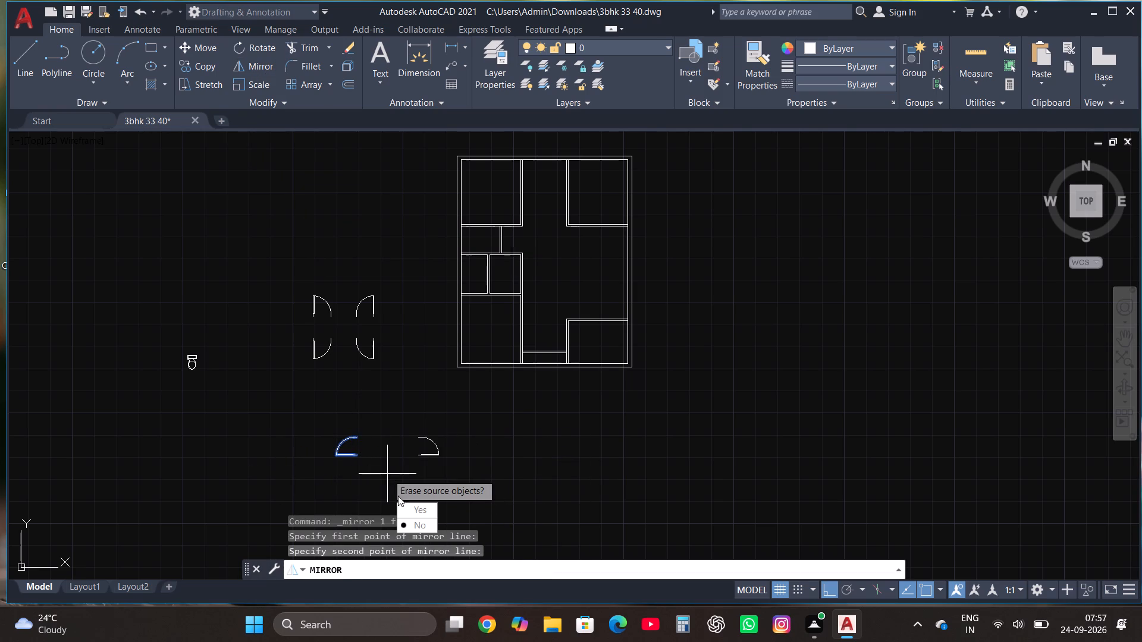
{"action": "left_click_drag", "start_coordinate": [402, 523], "coordinate": [387, 474]}
Mirror the two rotated doors across a horizontal line just below them, keeping the source doors.
{"action": "scroll", "coordinate": [391, 411], "scroll_direction": "down", "scroll_amount": 1}
{"action": "scroll", "coordinate": [363, 450], "scroll_direction": "up", "scroll_amount": 1}
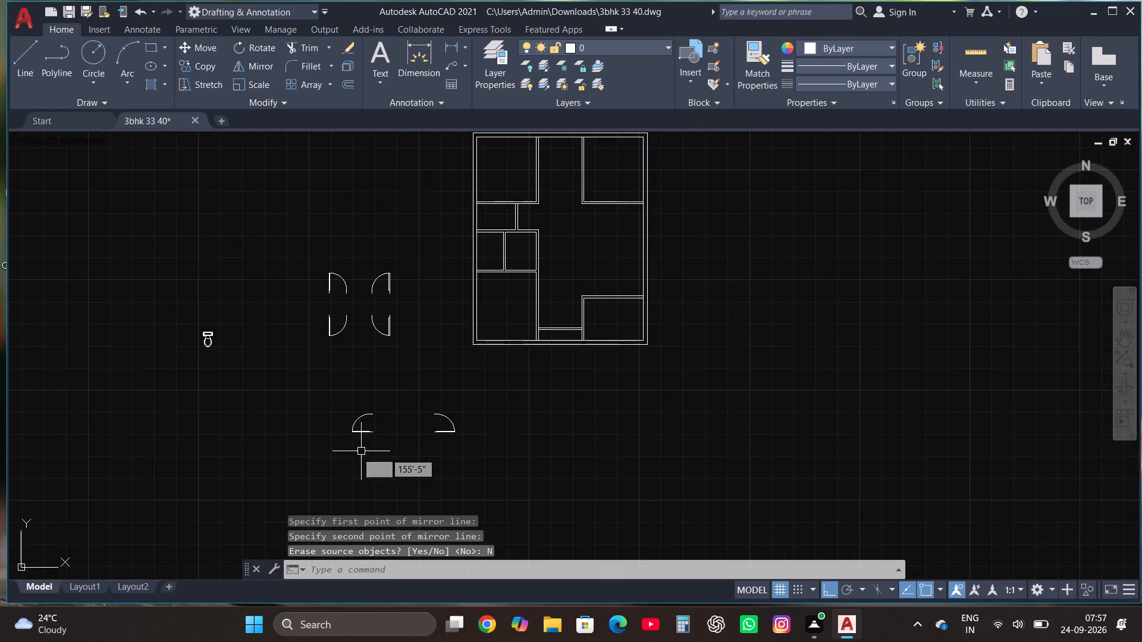
{"action": "left_click", "coordinate": [335, 461]}
{"action": "left_click", "coordinate": [473, 395]}
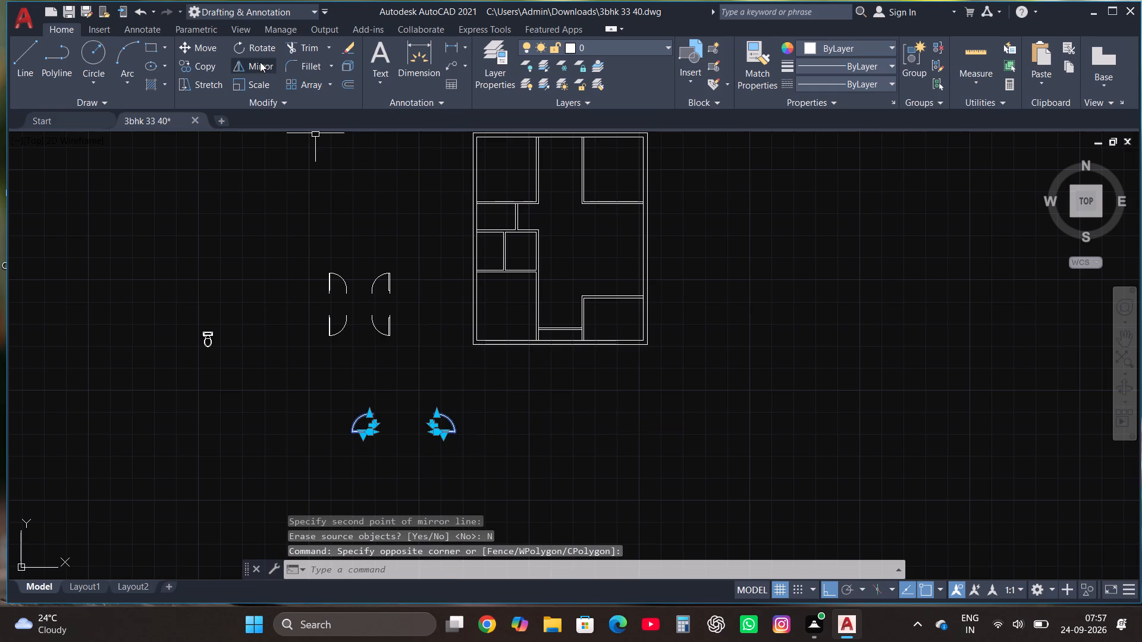
{"action": "left_click", "coordinate": [260, 62]}
{"action": "scroll", "coordinate": [359, 184], "scroll_direction": "down", "scroll_amount": 2}
{"action": "scroll", "coordinate": [375, 281], "scroll_direction": "up", "scroll_amount": 1}
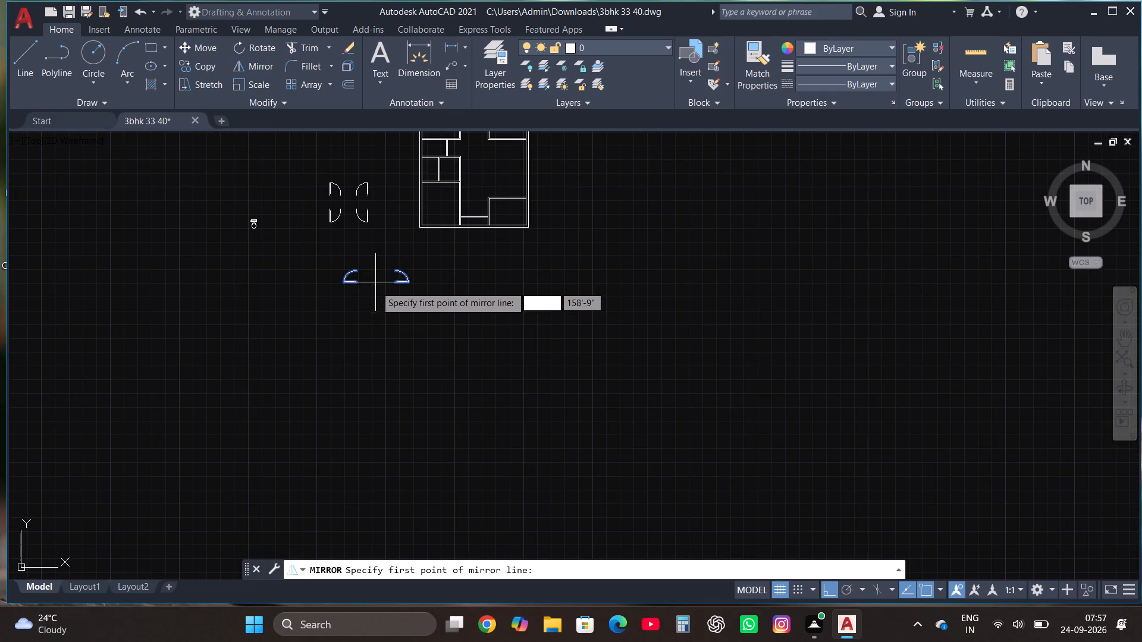
{"action": "left_click", "coordinate": [372, 296]}
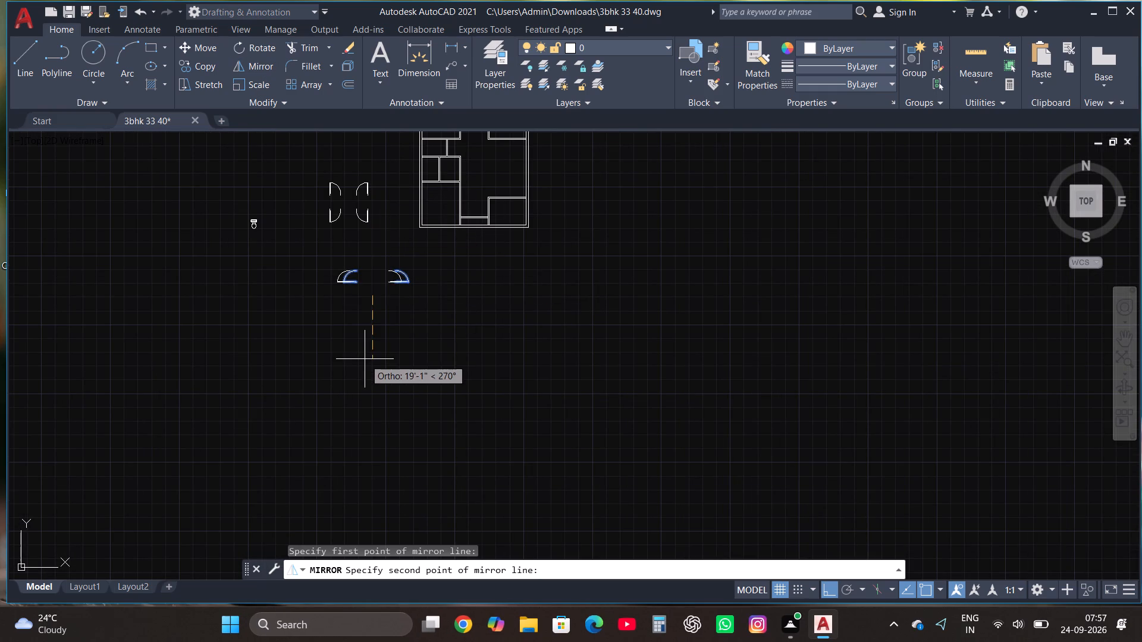
{"action": "left_click", "coordinate": [368, 293]}
{"action": "left_click_drag", "start_coordinate": [393, 342], "coordinate": [368, 293]}
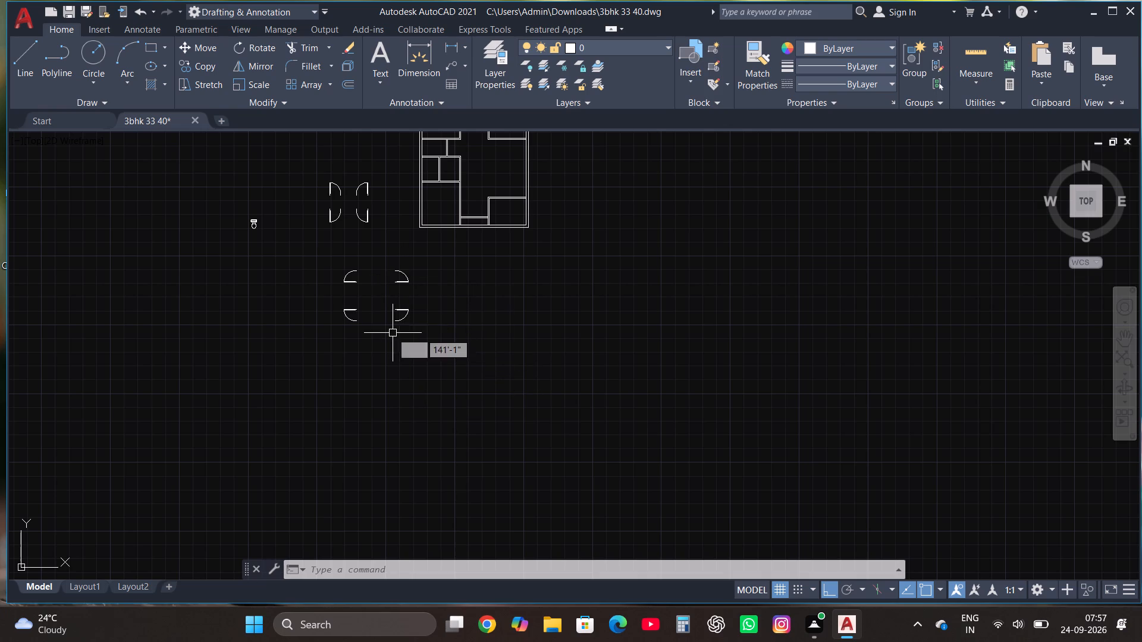
Move the upper-left horizontal door, with ortho off, onto the top-left bedroom's right wall just above its bottom corner.
{"action": "scroll", "coordinate": [356, 271], "scroll_direction": "up", "scroll_amount": 2}
{"action": "left_click", "coordinate": [351, 300]}
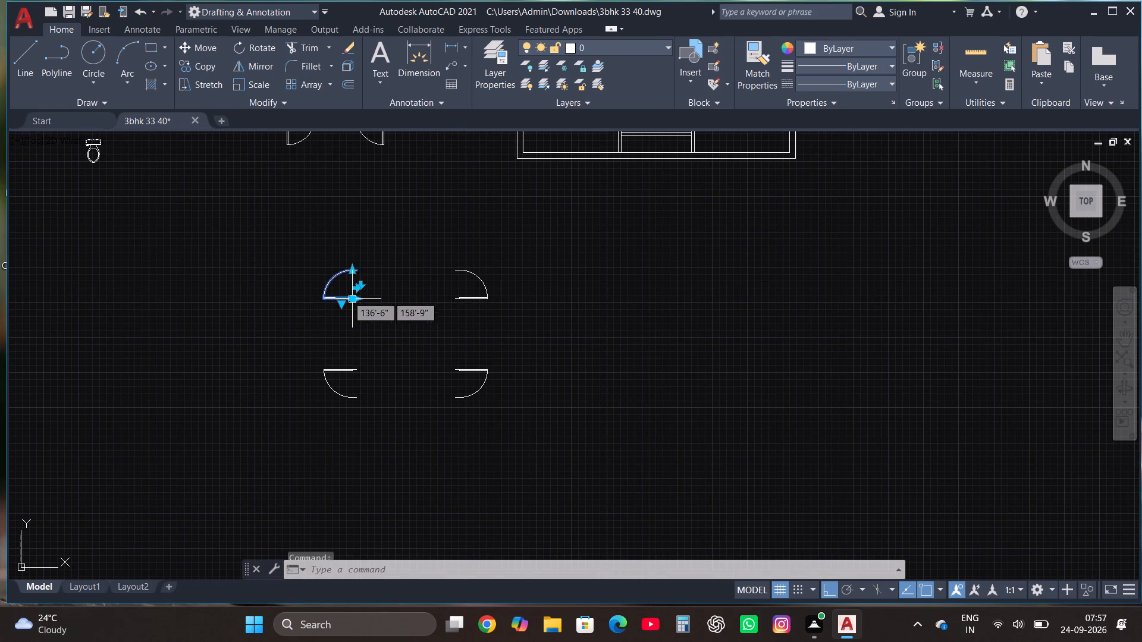
{"action": "left_click", "coordinate": [197, 49]}
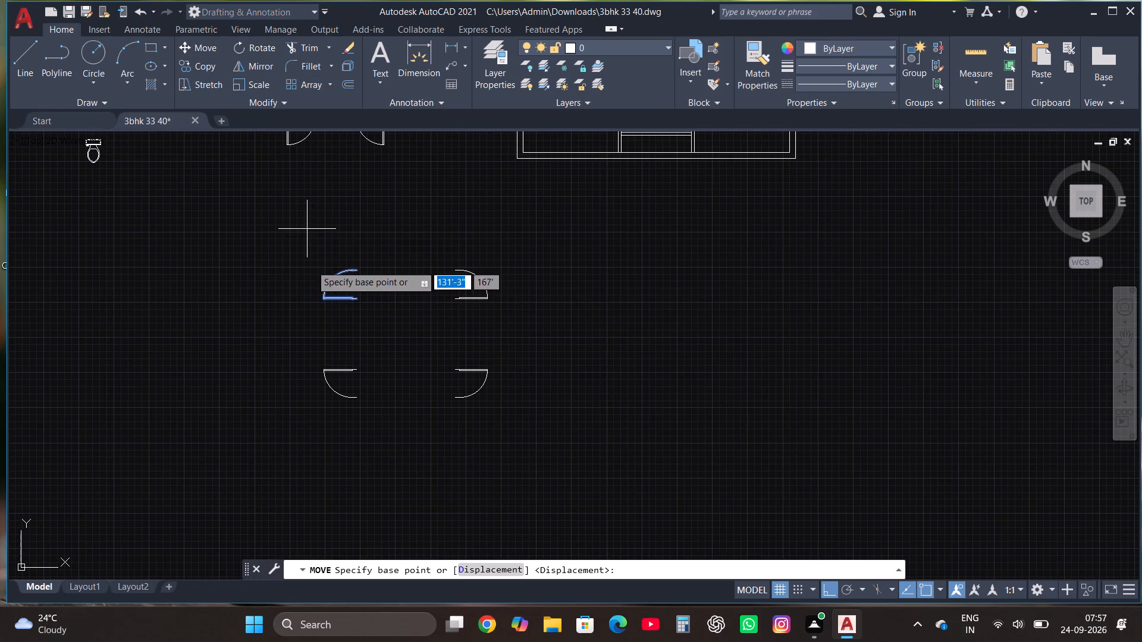
{"action": "scroll", "coordinate": [337, 283], "scroll_direction": "up", "scroll_amount": 3}
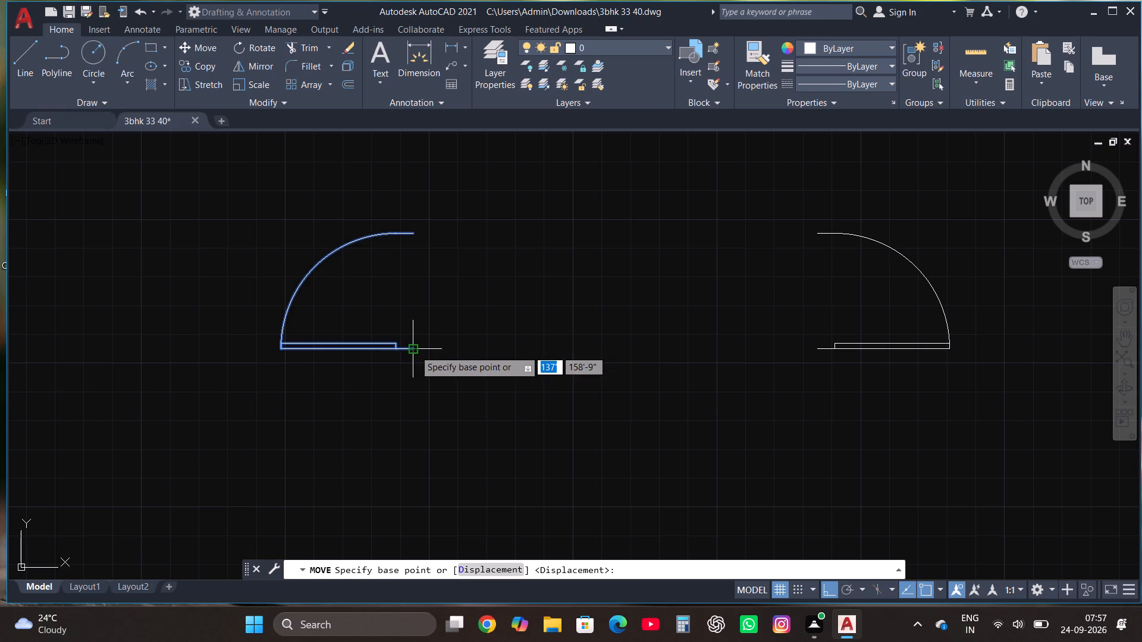
{"action": "left_click_drag", "start_coordinate": [415, 350], "coordinate": [421, 355]}
{"action": "scroll", "coordinate": [465, 402], "scroll_direction": "down", "scroll_amount": 5}
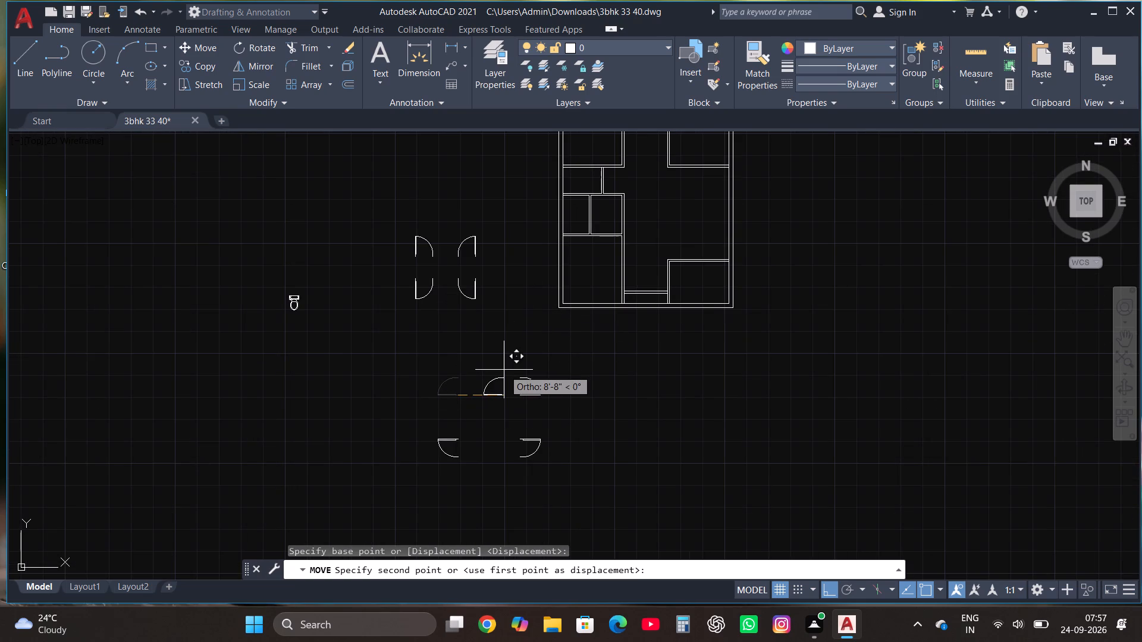
{"action": "key", "text": "F8"}
{"action": "scroll", "coordinate": [501, 420], "scroll_direction": "down", "scroll_amount": 2}
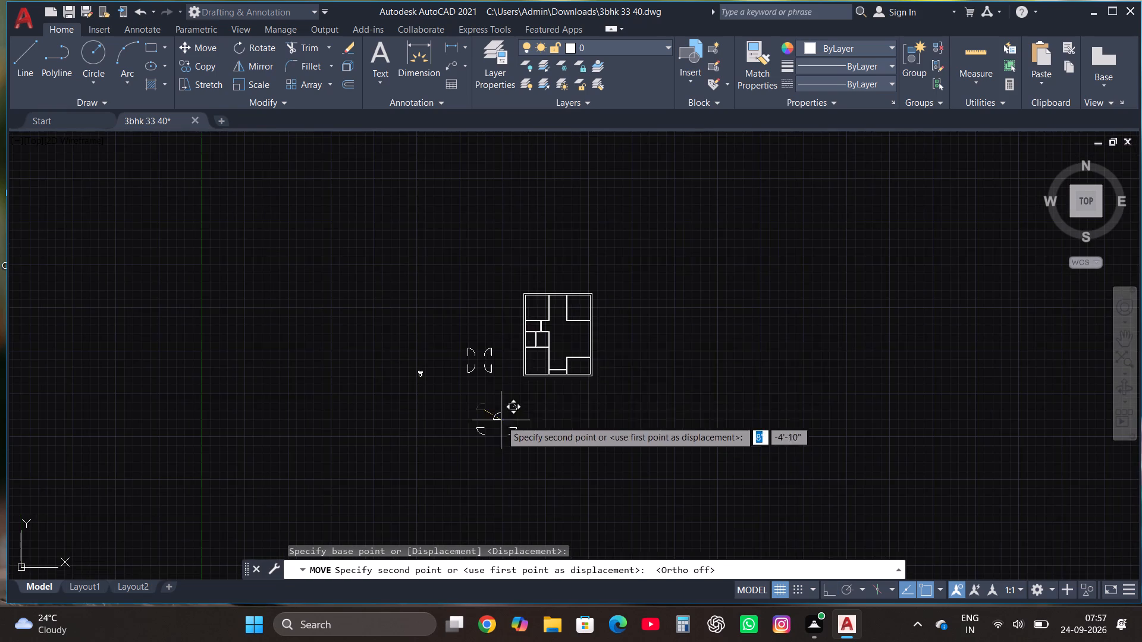
{"action": "scroll", "coordinate": [529, 319], "scroll_direction": "up", "scroll_amount": 3}
{"action": "scroll", "coordinate": [616, 315], "scroll_direction": "up", "scroll_amount": 3}
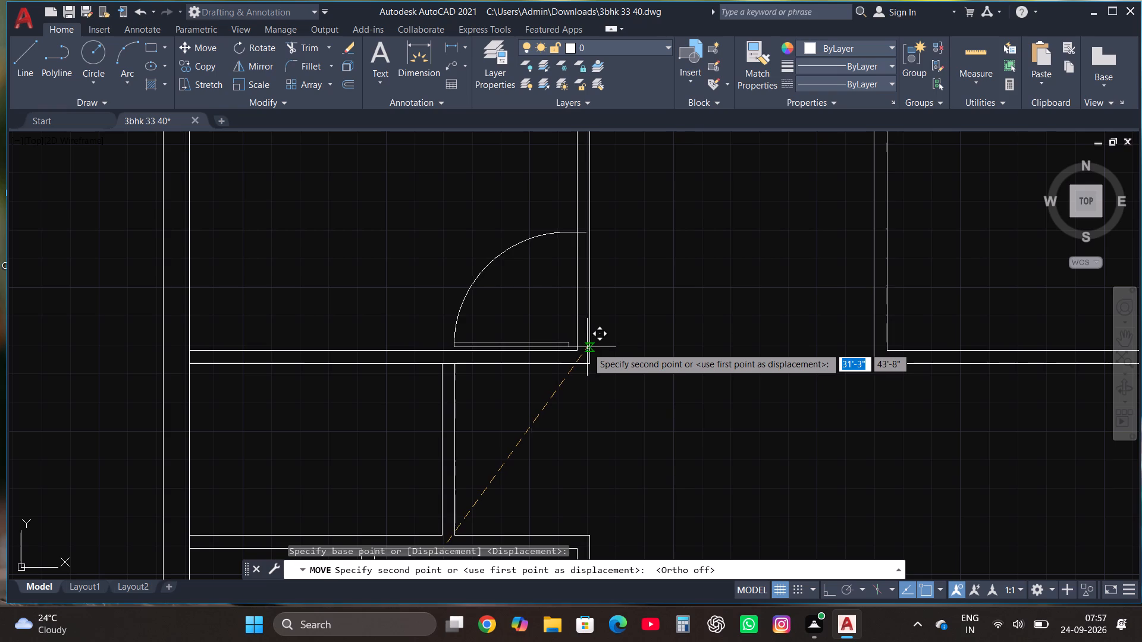
{"action": "left_click", "coordinate": [589, 342]}
Copy the placed bedroom door onto the right partition of the small room directly below, near that partition's lower end.
{"action": "scroll", "coordinate": [526, 320], "scroll_direction": "down", "scroll_amount": 2}
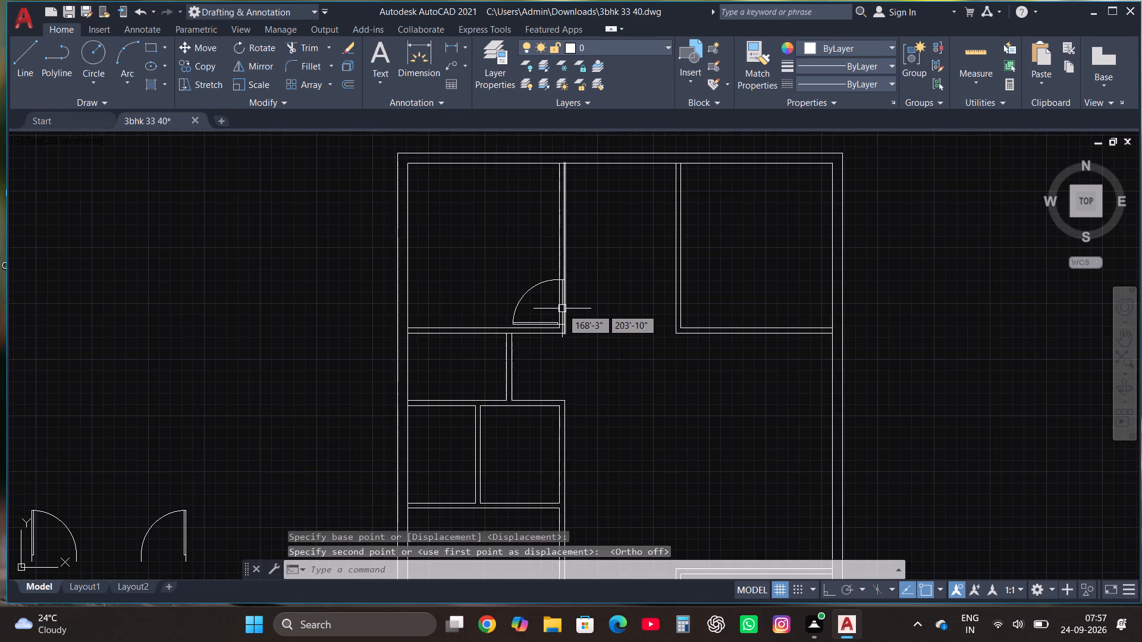
{"action": "left_click", "coordinate": [542, 281]}
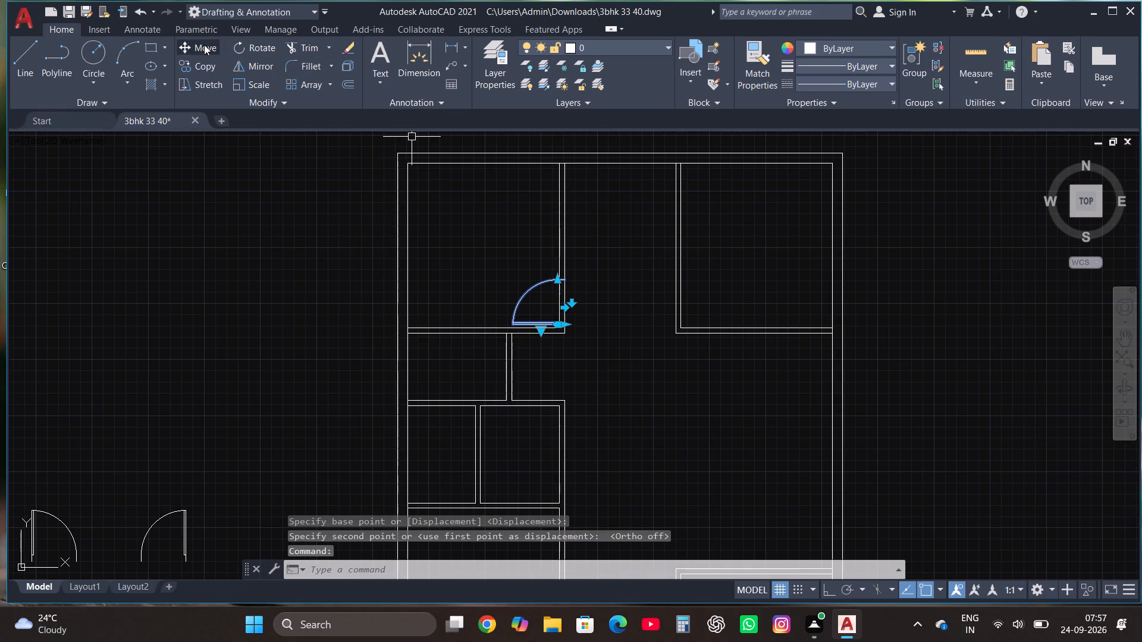
{"action": "left_click", "coordinate": [205, 59]}
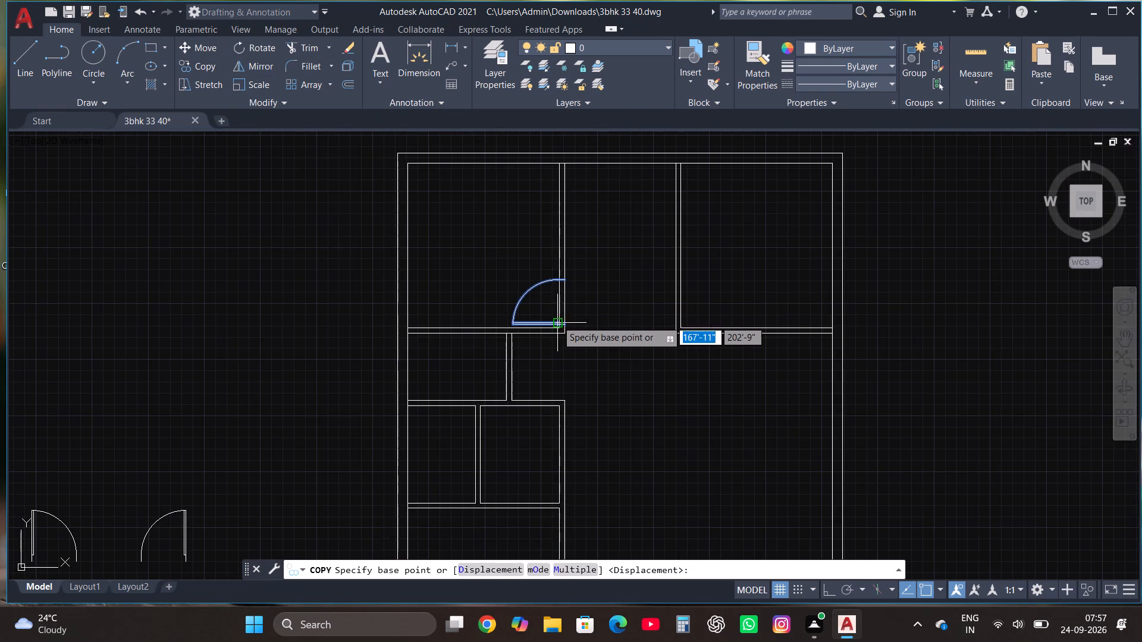
{"action": "left_click", "coordinate": [566, 324]}
{"action": "scroll", "coordinate": [610, 279], "scroll_direction": "down", "scroll_amount": 1}
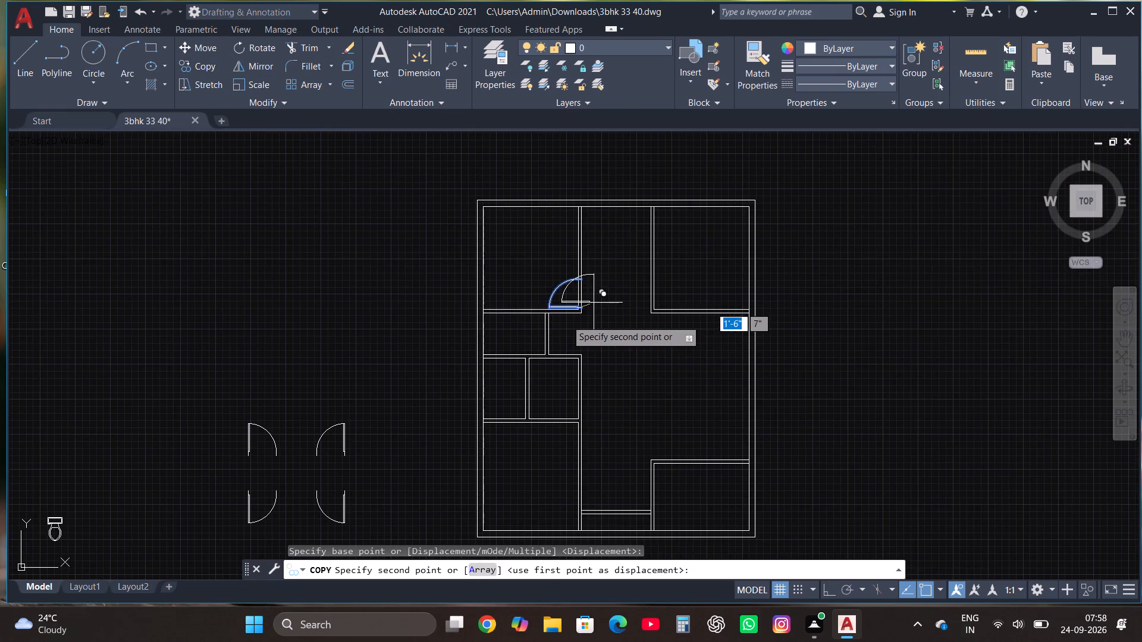
{"action": "scroll", "coordinate": [548, 341], "scroll_direction": "up", "scroll_amount": 2}
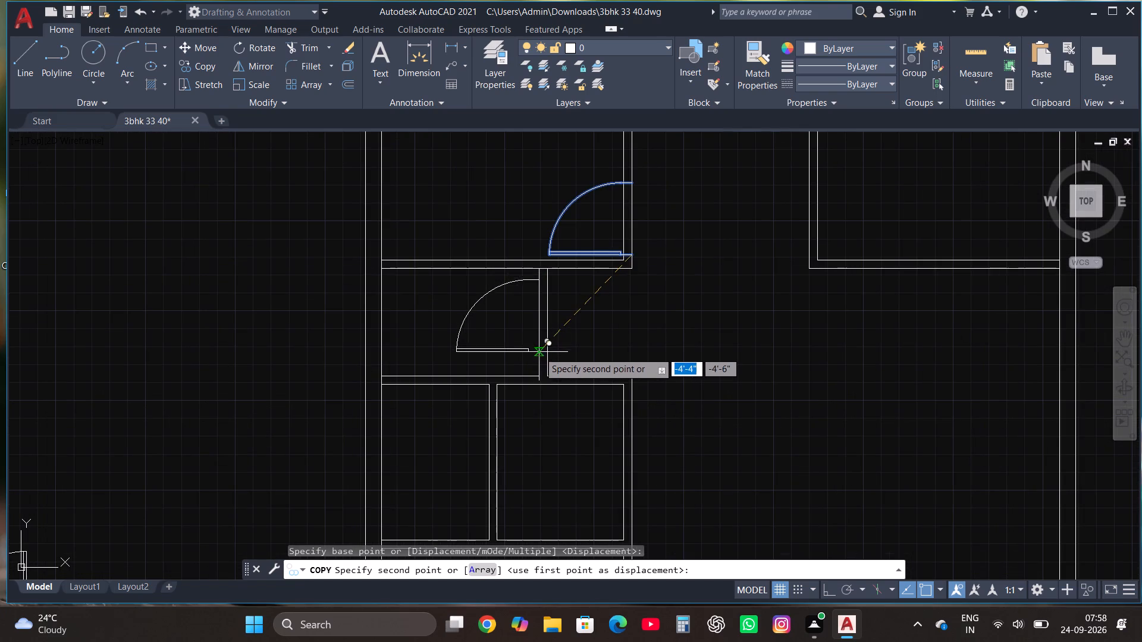
{"action": "left_click", "coordinate": [546, 369]}
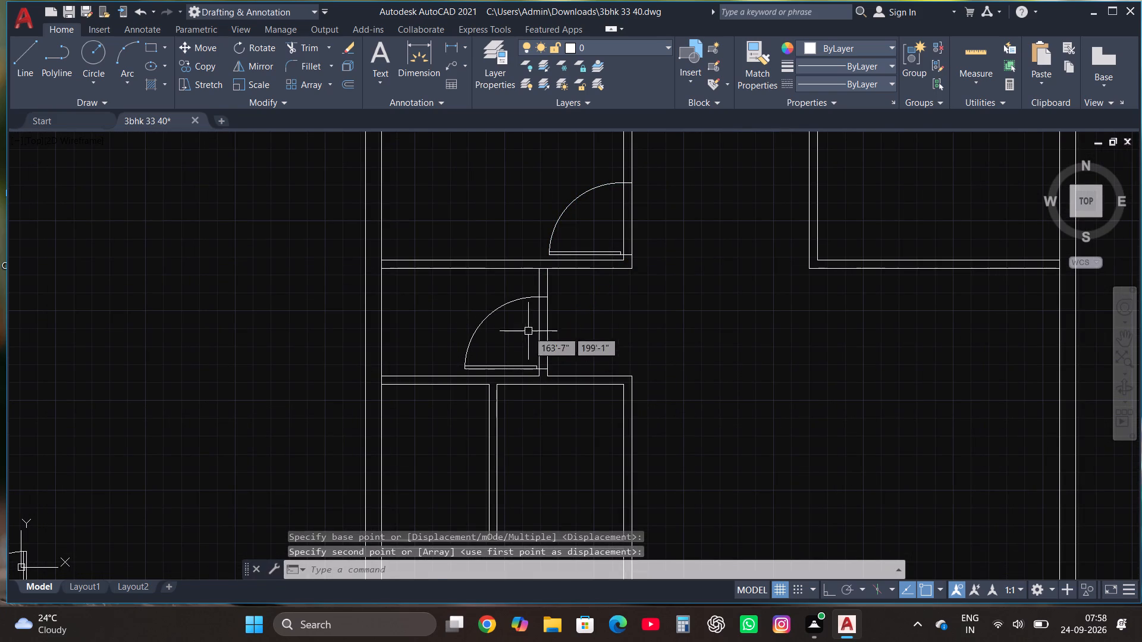
Scale the copied door down freehand about its leaf's wall-side end so it fits the small room's partition.
{"action": "left_click", "coordinate": [502, 317]}
{"action": "left_click", "coordinate": [490, 300]}
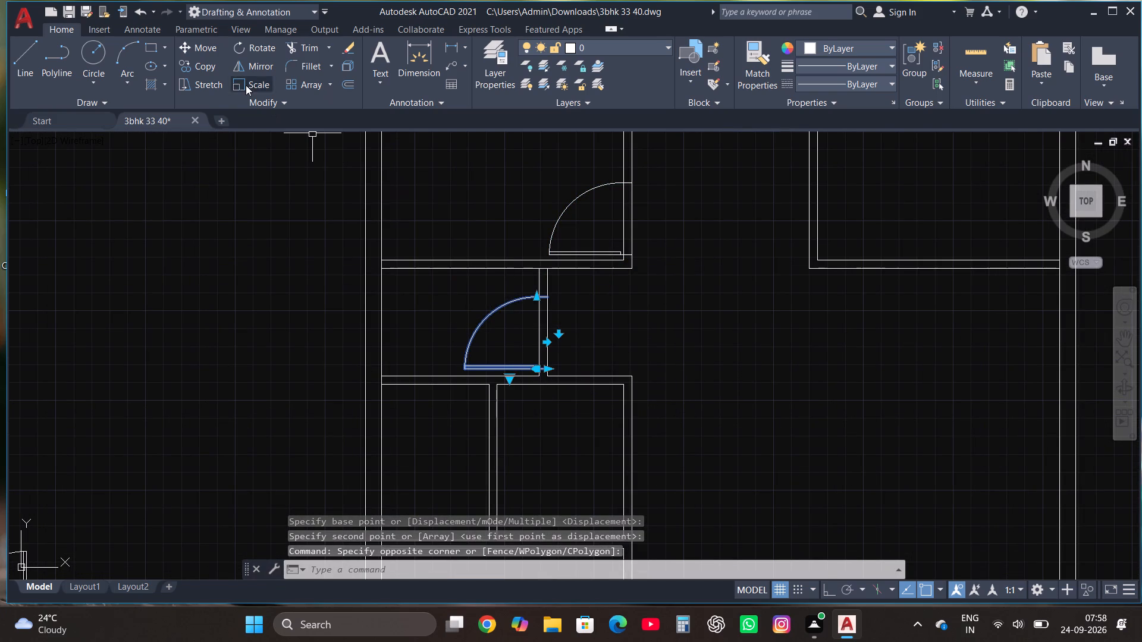
{"action": "left_click", "coordinate": [255, 85]}
{"action": "left_click", "coordinate": [546, 369]}
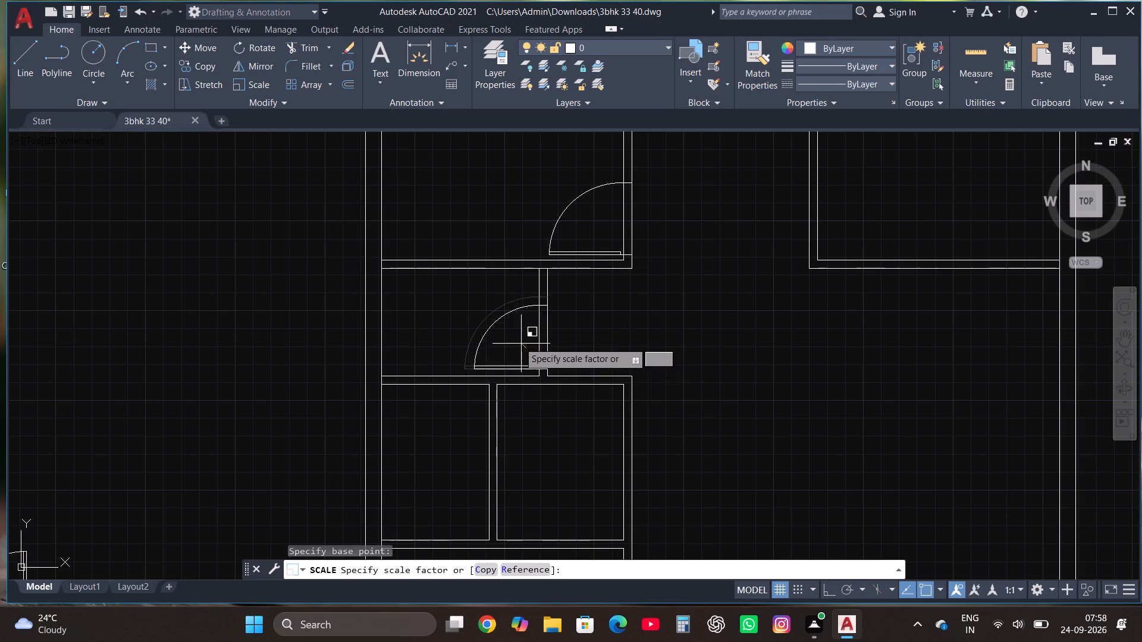
{"action": "left_click", "coordinate": [520, 351]}
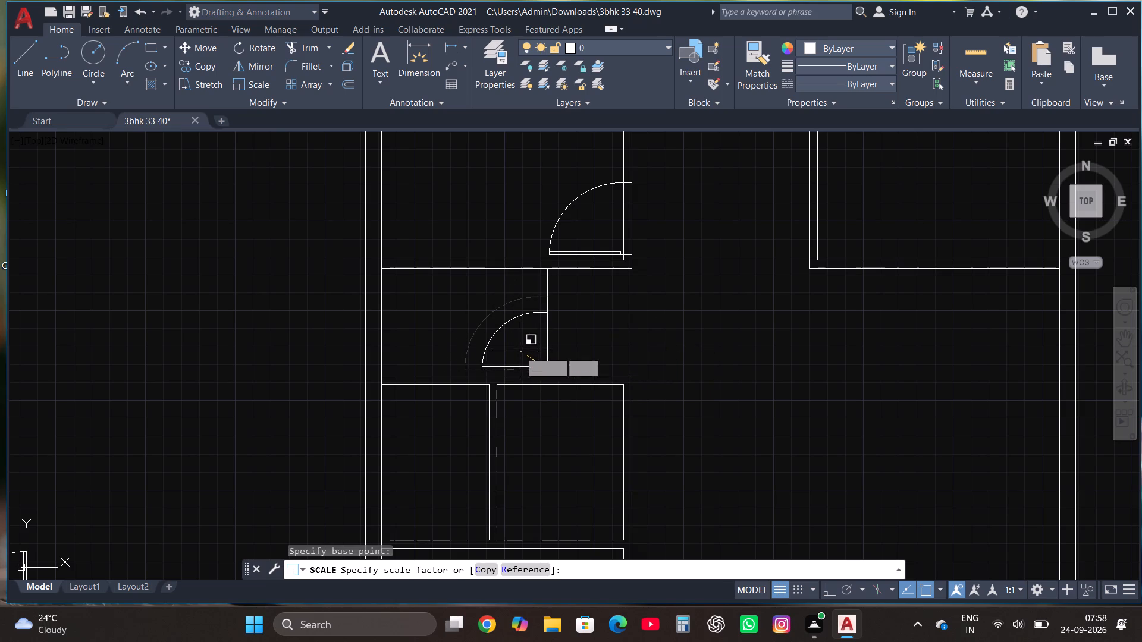
Move the lower-right door of the four vertical-leaf doors into the right-hand toilet room, just below its top wall.
{"action": "scroll", "coordinate": [576, 236], "scroll_direction": "down", "scroll_amount": 2}
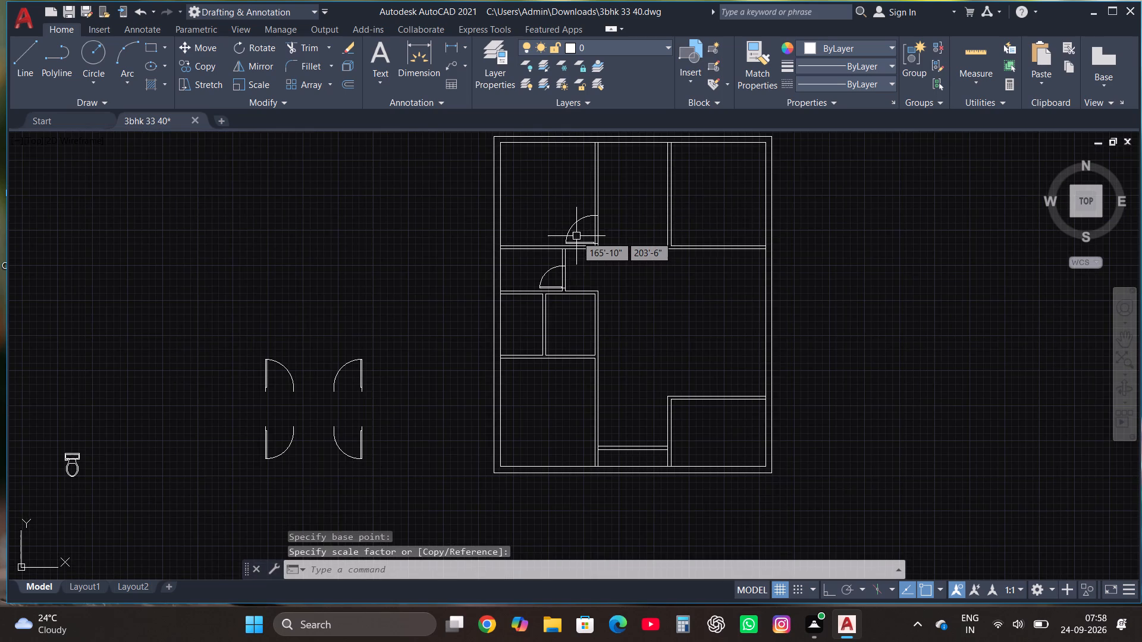
{"action": "left_click", "coordinate": [359, 436]}
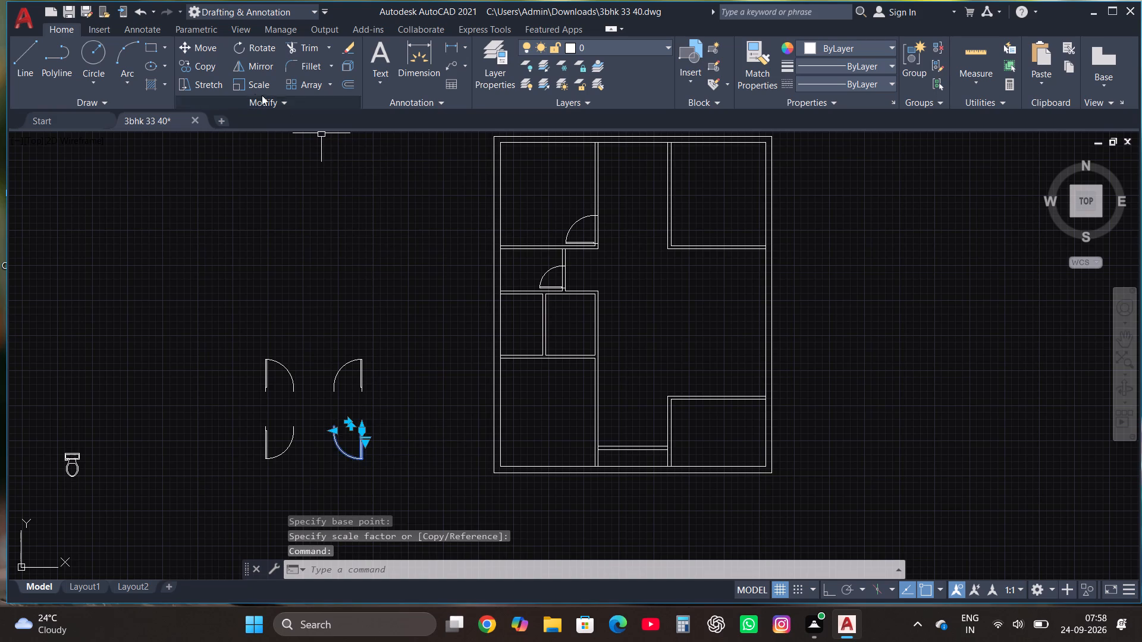
{"action": "left_click", "coordinate": [215, 43]}
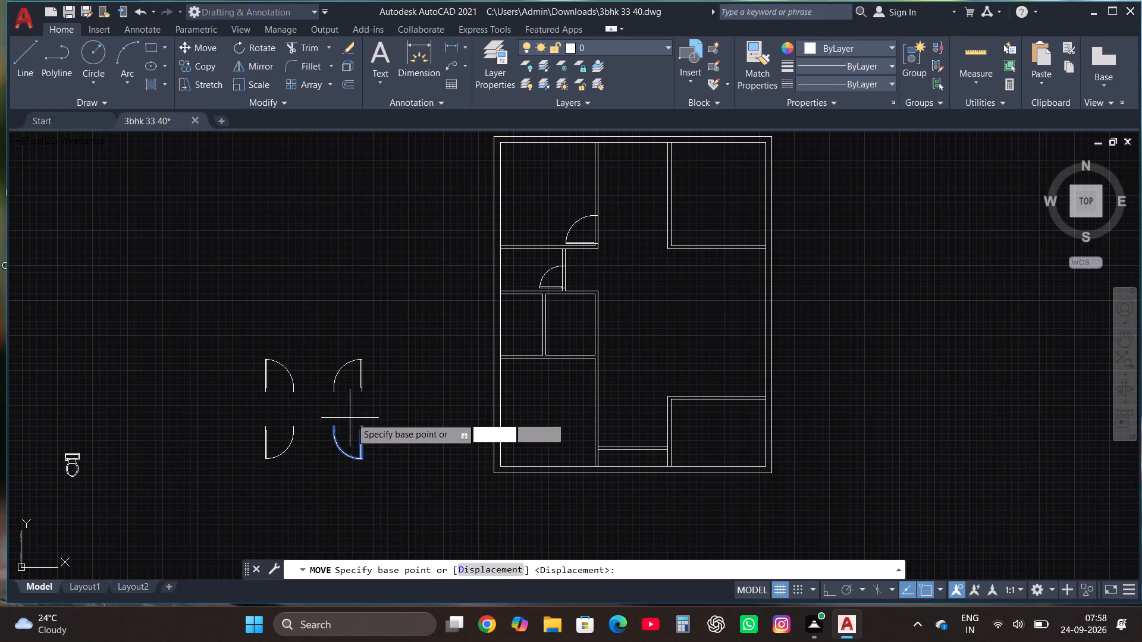
{"action": "left_click", "coordinate": [360, 423]}
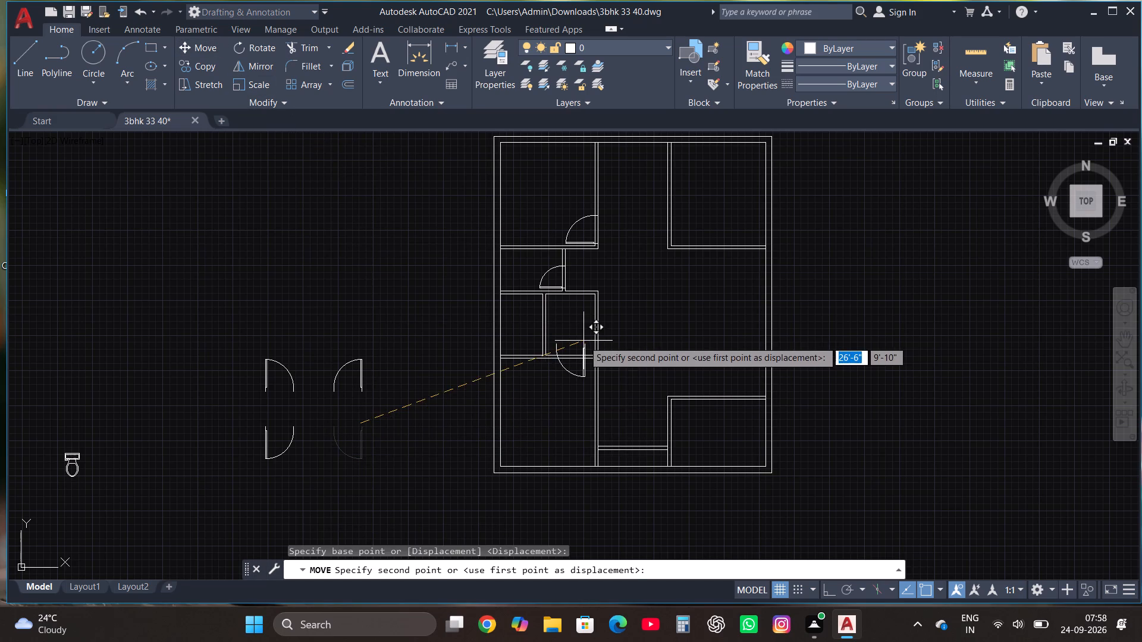
{"action": "scroll", "coordinate": [604, 288], "scroll_direction": "up", "scroll_amount": 3}
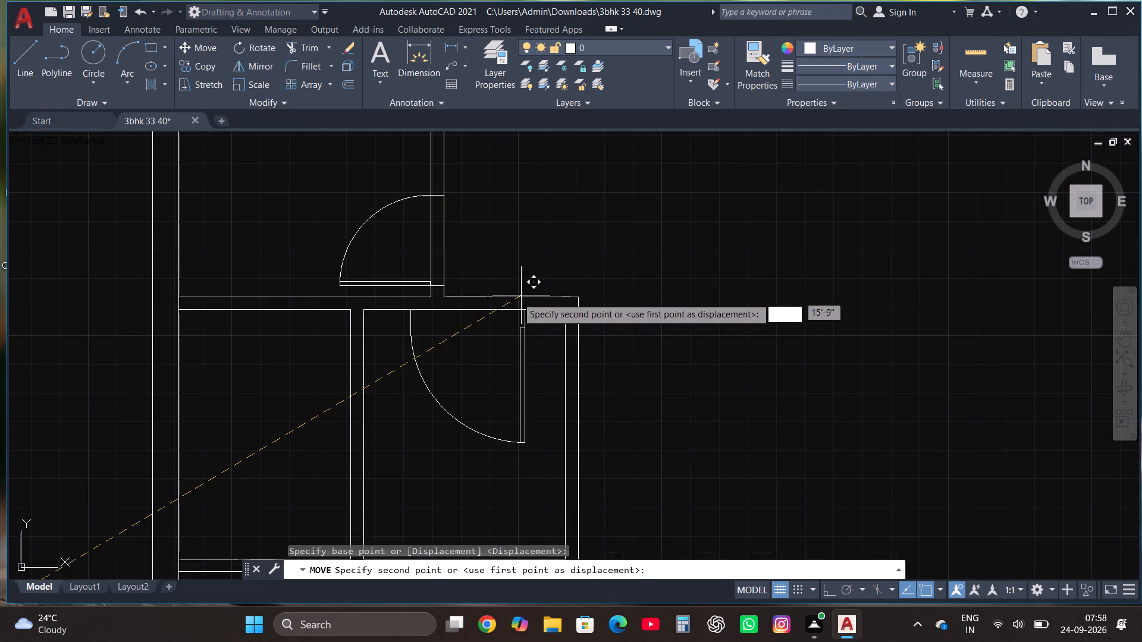
{"action": "left_click", "coordinate": [545, 295]}
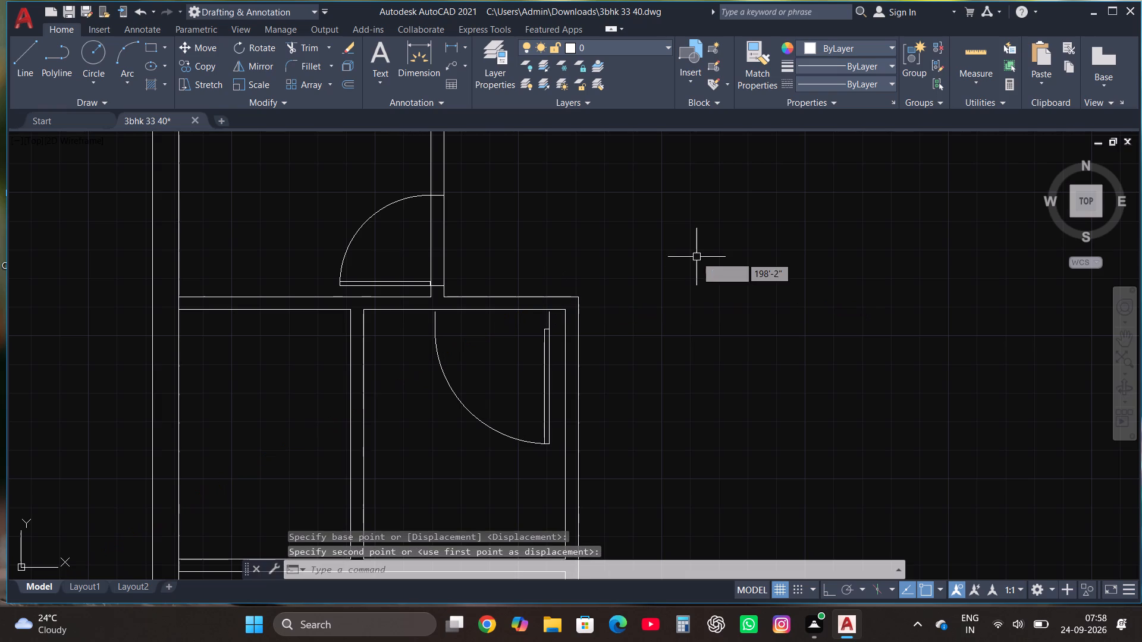
Move that toilet room door up and right so its leaf end meets the top wall's outer line near the right corner.
{"action": "left_click", "coordinate": [555, 370]}
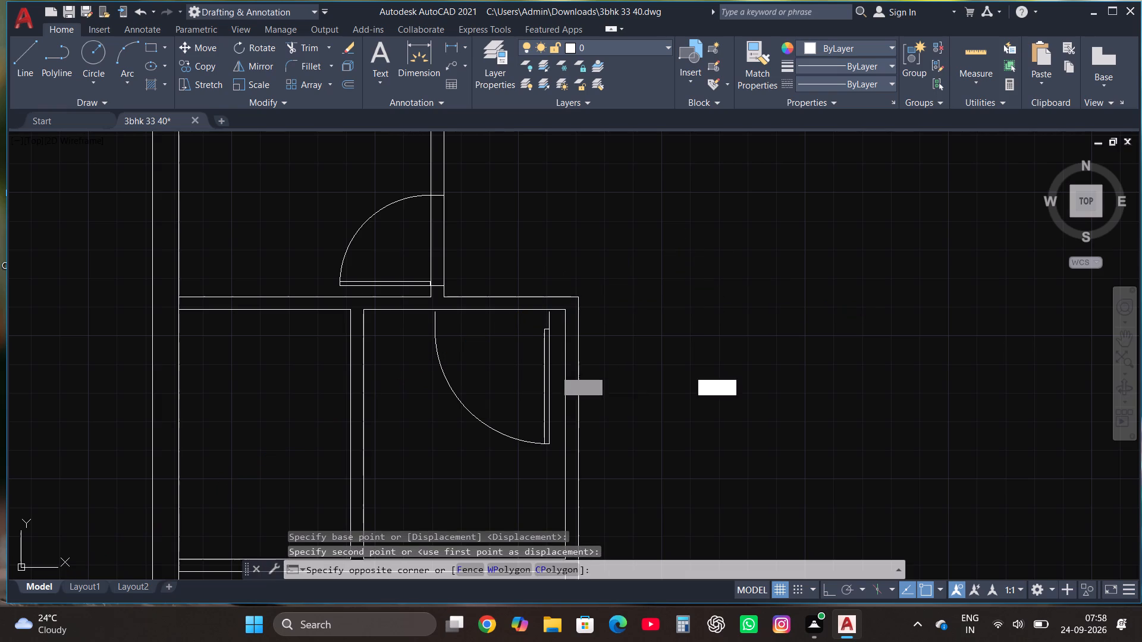
{"action": "left_click", "coordinate": [532, 333]}
{"action": "left_click", "coordinate": [199, 46]}
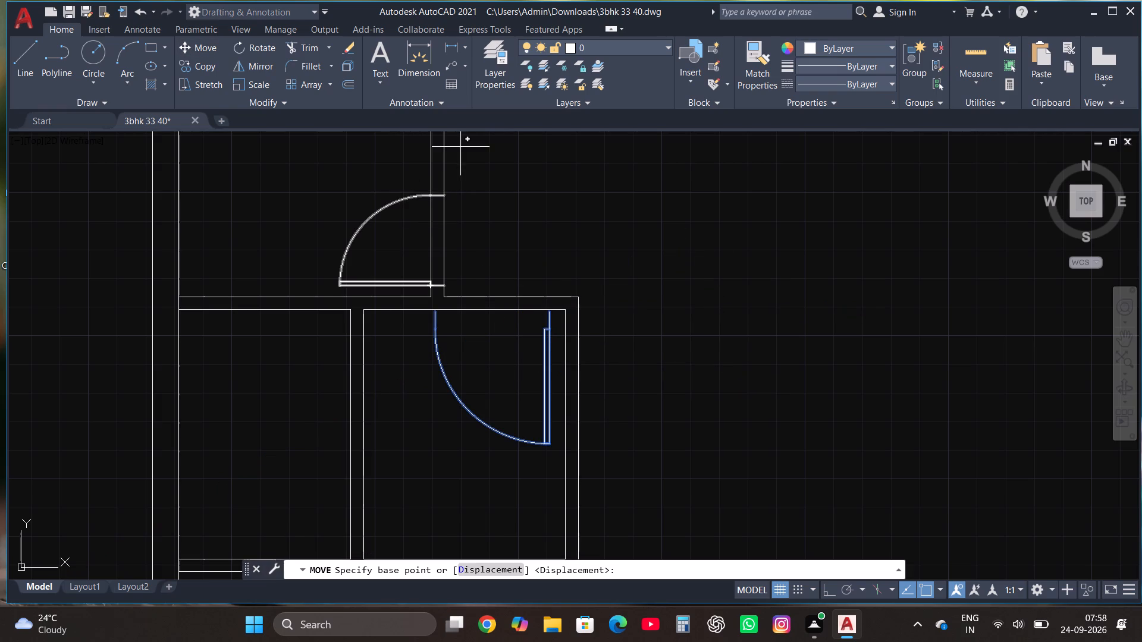
{"action": "scroll", "coordinate": [537, 305], "scroll_direction": "up", "scroll_amount": 1}
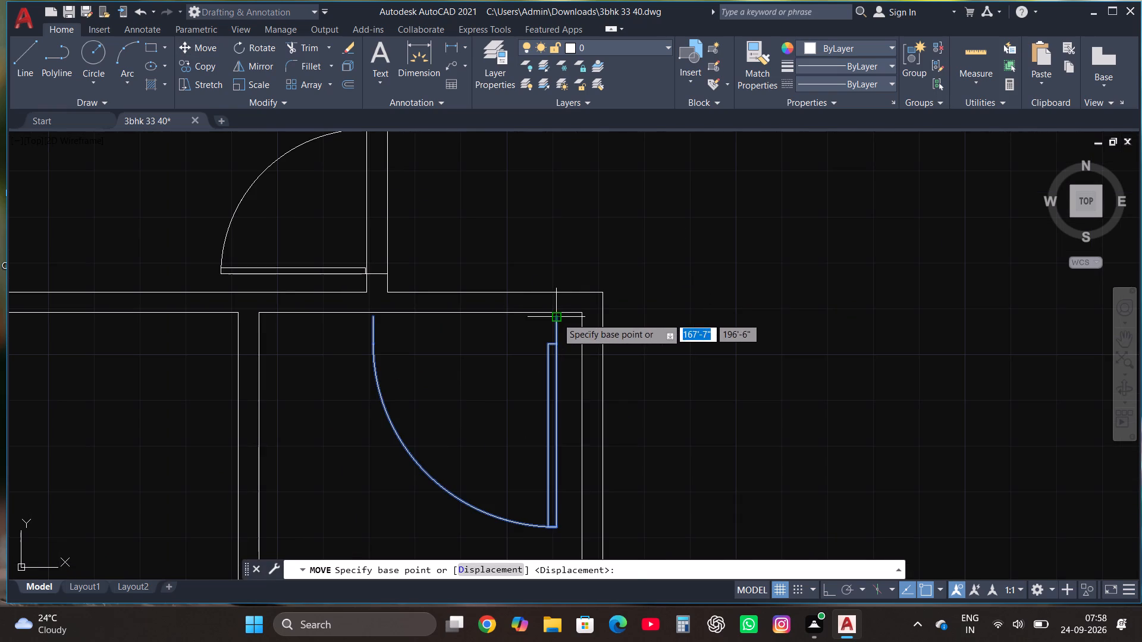
{"action": "left_click", "coordinate": [557, 317]}
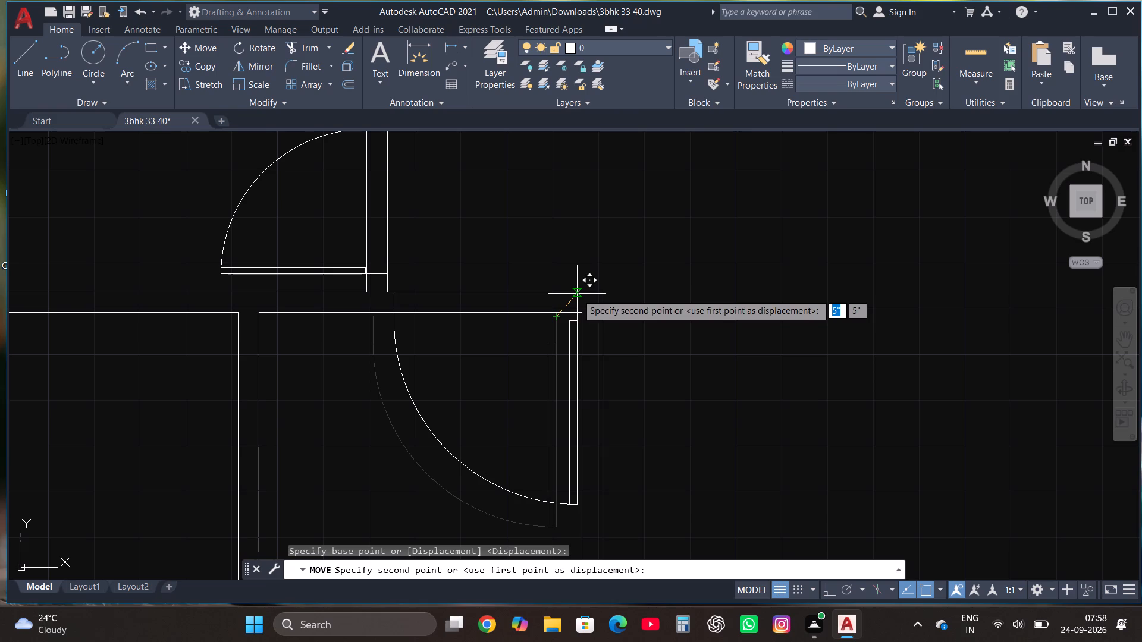
{"action": "left_click", "coordinate": [577, 294]}
Move the lower-left horizontal door onto the bottom-left bedroom's right wall, just below its top corner.
{"action": "scroll", "coordinate": [561, 168], "scroll_direction": "down", "scroll_amount": 2}
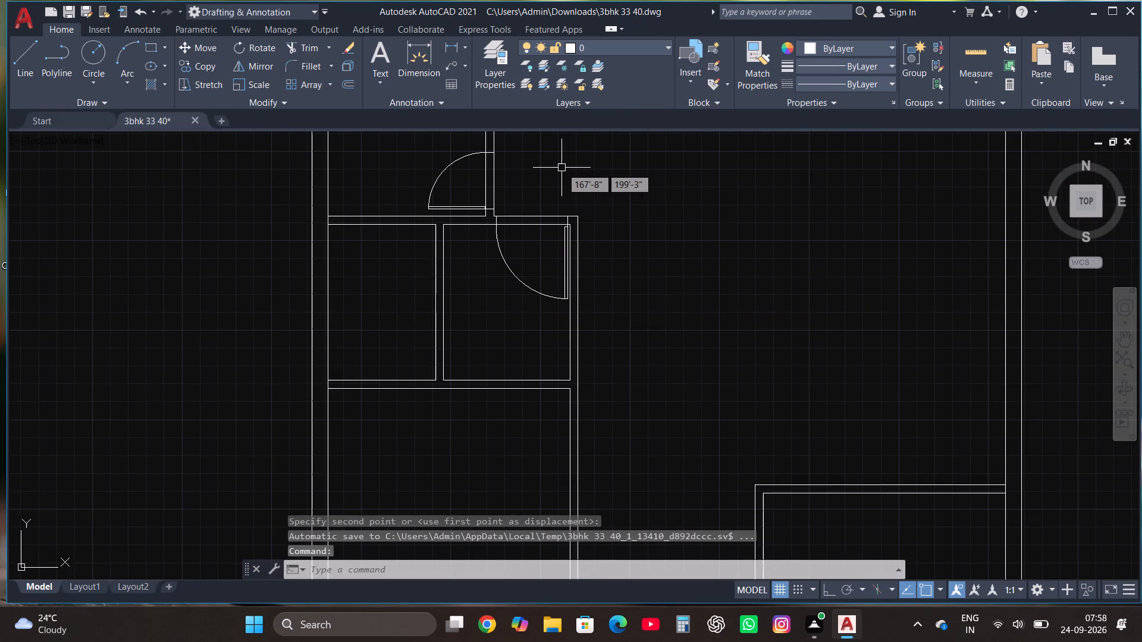
{"action": "scroll", "coordinate": [561, 203], "scroll_direction": "down", "scroll_amount": 2}
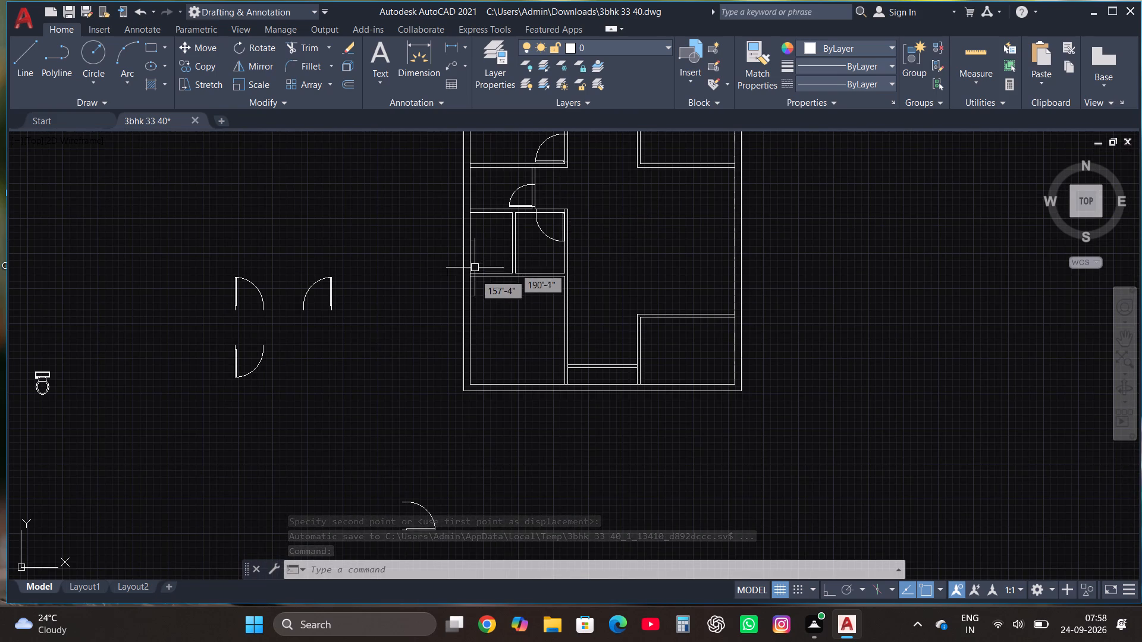
{"action": "scroll", "coordinate": [468, 239], "scroll_direction": "down", "scroll_amount": 1}
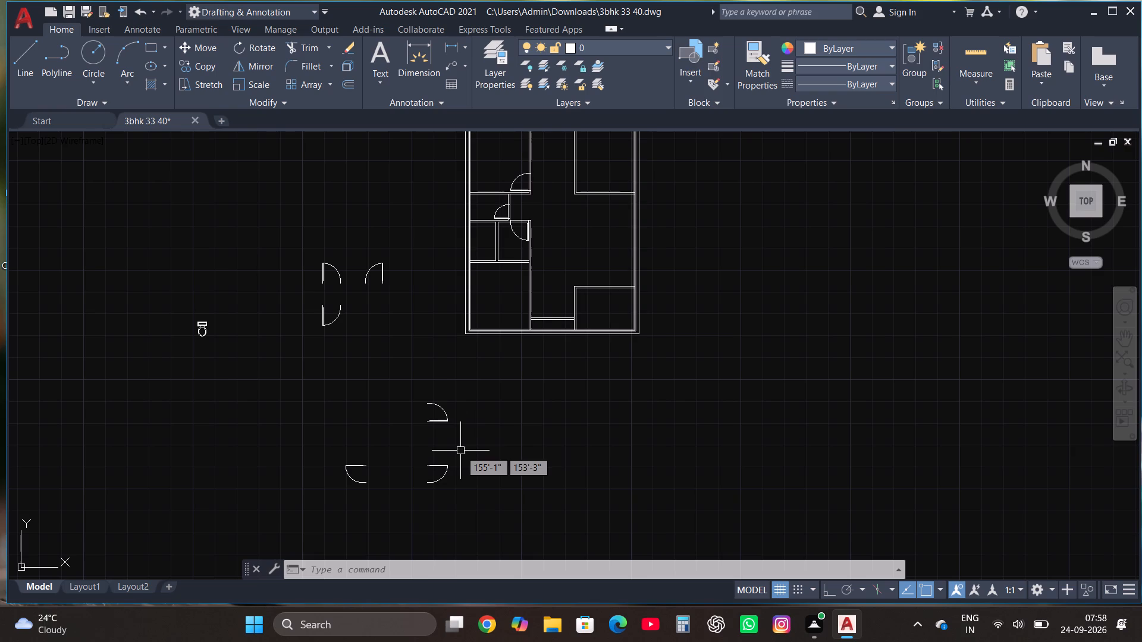
{"action": "left_click", "coordinate": [374, 467]}
{"action": "left_click", "coordinate": [342, 438]}
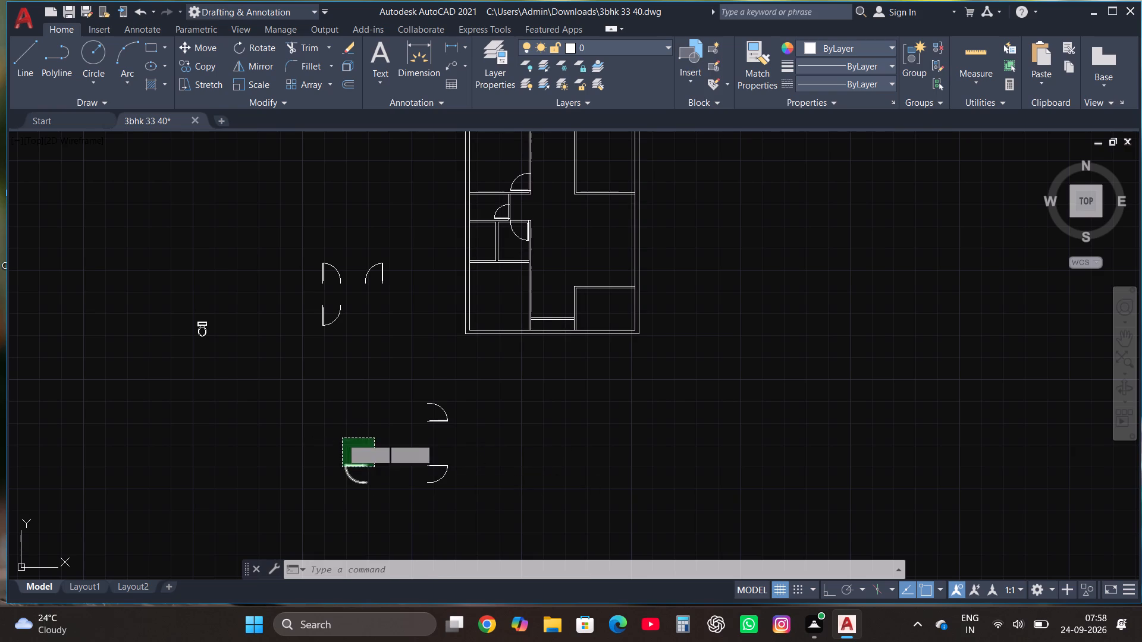
{"action": "left_click", "coordinate": [214, 46]}
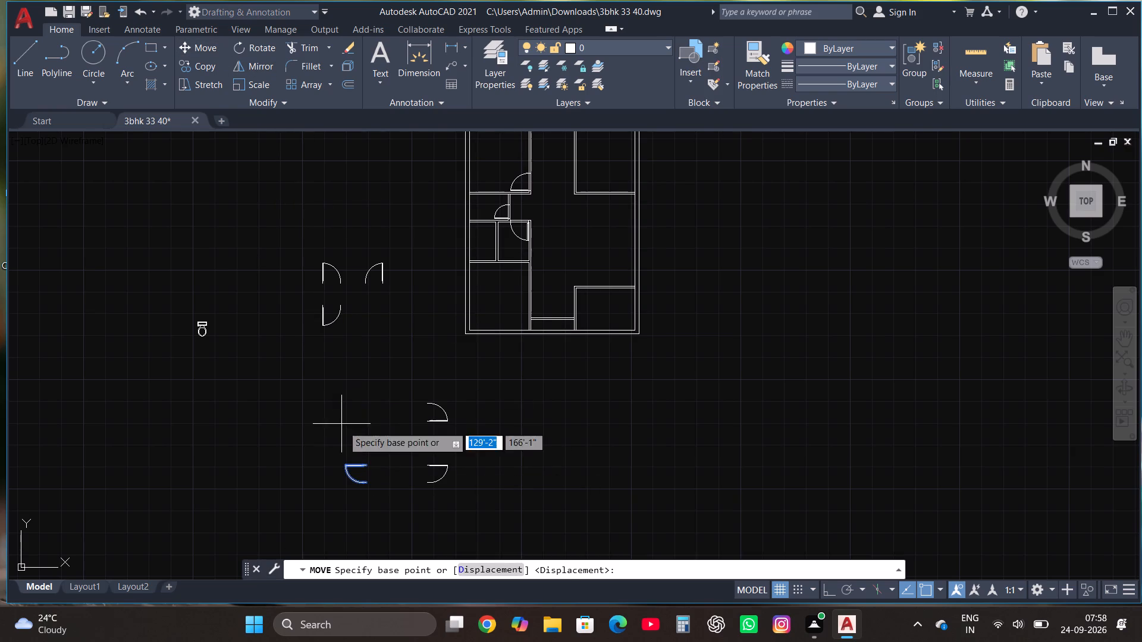
{"action": "scroll", "coordinate": [349, 467], "scroll_direction": "up", "scroll_amount": 3}
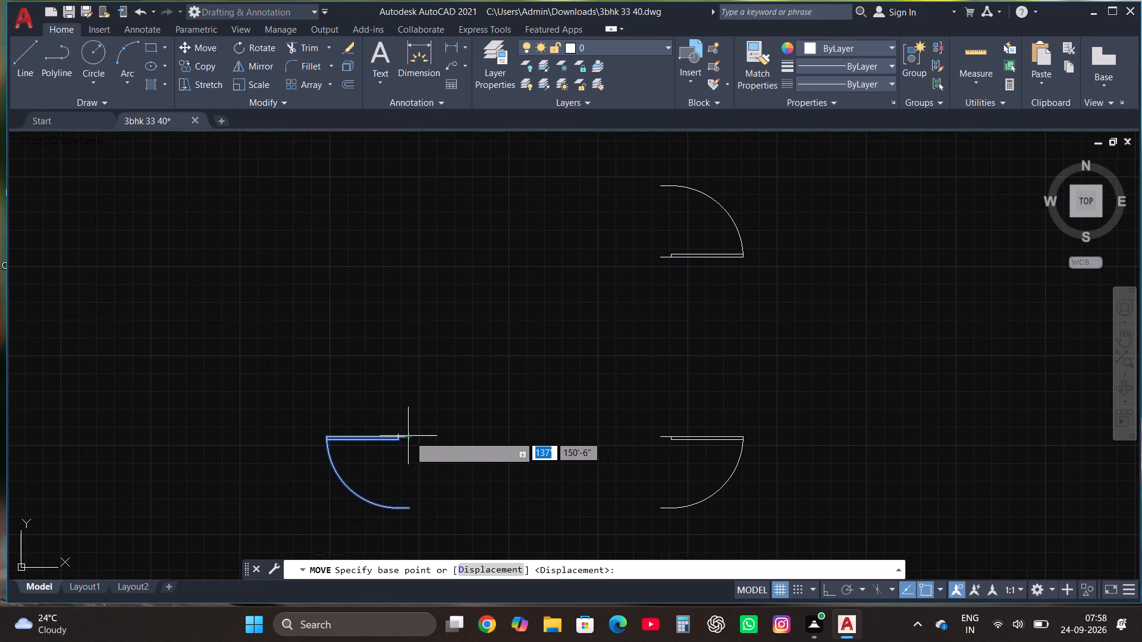
{"action": "left_click", "coordinate": [410, 436]}
{"action": "scroll", "coordinate": [407, 464], "scroll_direction": "down", "scroll_amount": 3}
{"action": "scroll", "coordinate": [523, 401], "scroll_direction": "down", "scroll_amount": 1}
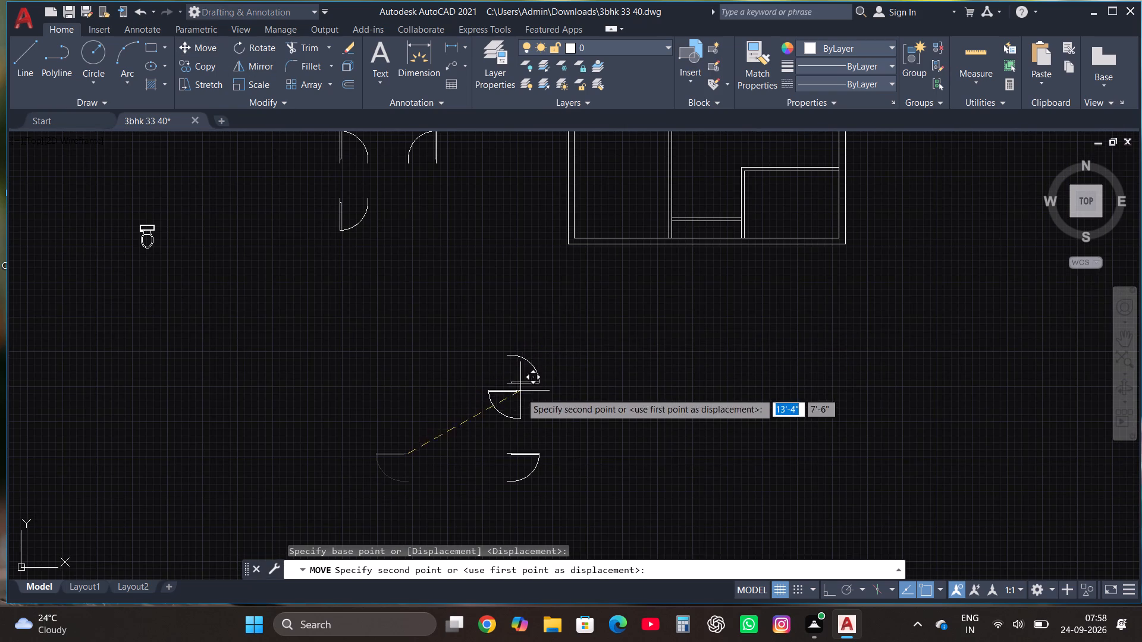
{"action": "scroll", "coordinate": [523, 399], "scroll_direction": "down", "scroll_amount": 2}
{"action": "scroll", "coordinate": [555, 338], "scroll_direction": "up", "scroll_amount": 7}
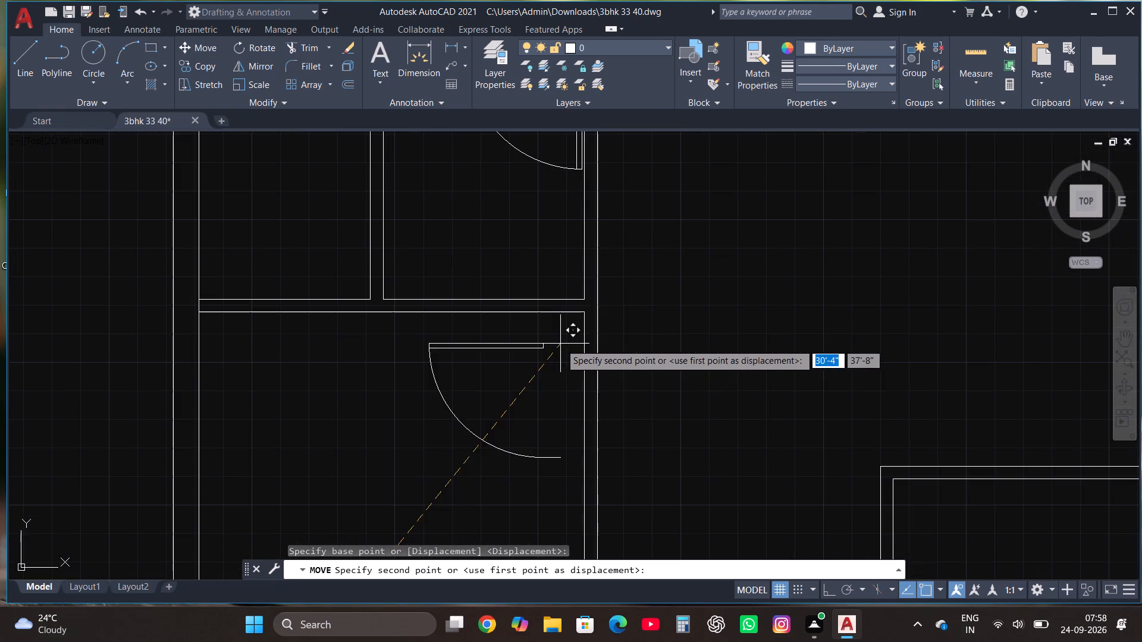
{"action": "left_click", "coordinate": [598, 329]}
{"action": "scroll", "coordinate": [523, 269], "scroll_direction": "down", "scroll_amount": 2}
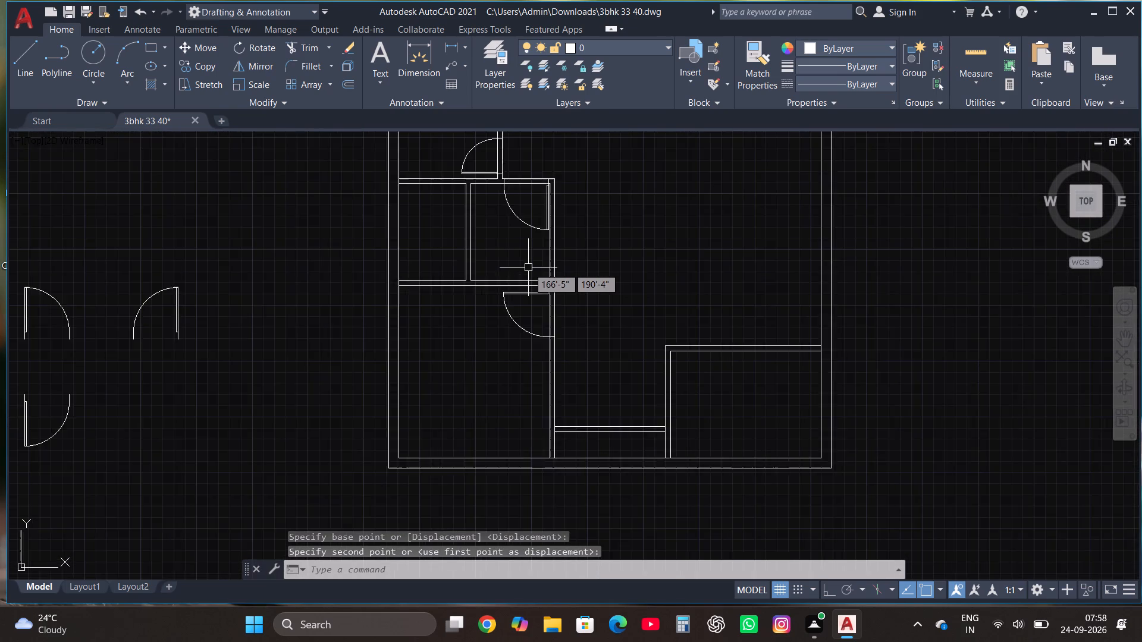
Copy the two upper vertical-leaf spare doors as a pair to the empty area below the remaining spare doors.
{"action": "scroll", "coordinate": [528, 267], "scroll_direction": "down", "scroll_amount": 1}
{"action": "scroll", "coordinate": [463, 292], "scroll_direction": "down", "scroll_amount": 1}
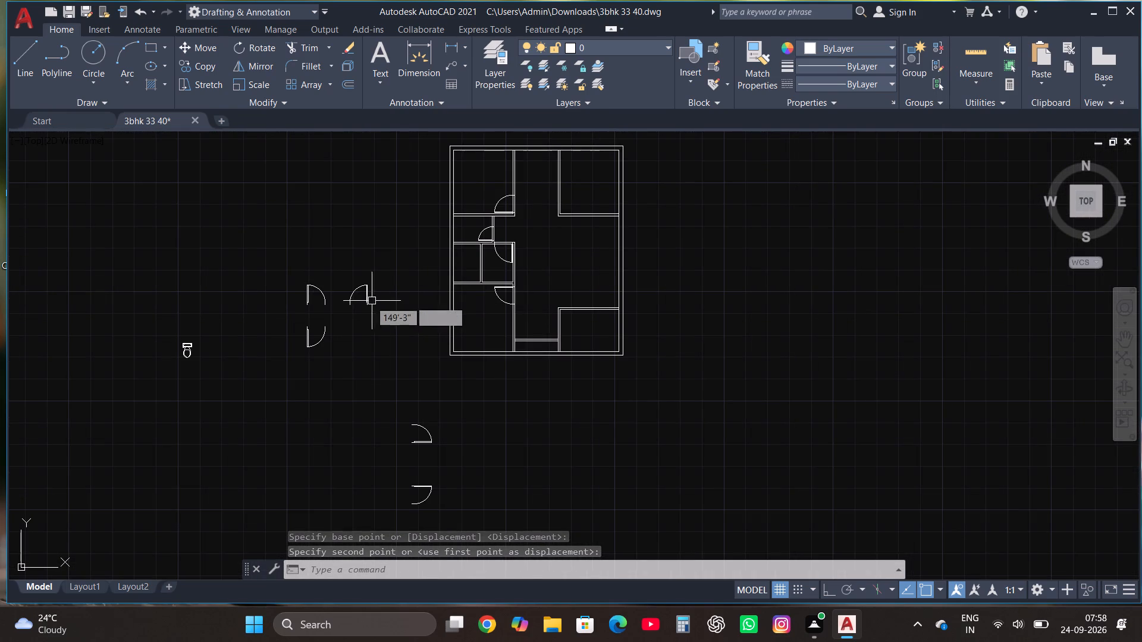
{"action": "scroll", "coordinate": [315, 290], "scroll_direction": "up", "scroll_amount": 2}
{"action": "left_click", "coordinate": [446, 351]}
{"action": "left_click", "coordinate": [245, 216]}
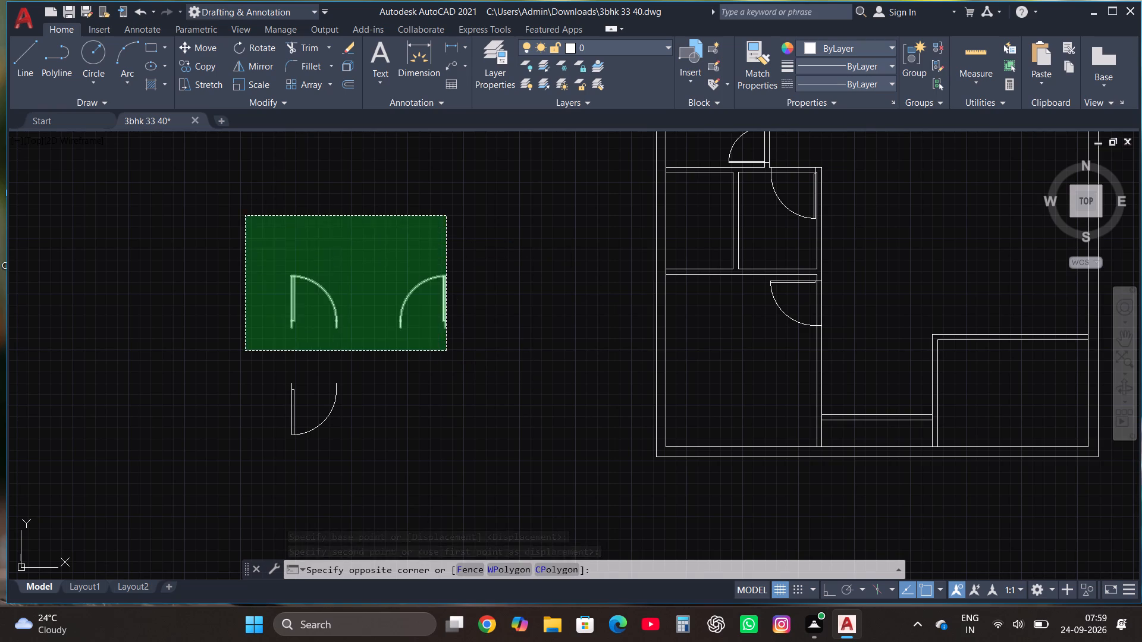
{"action": "left_click", "coordinate": [203, 50]}
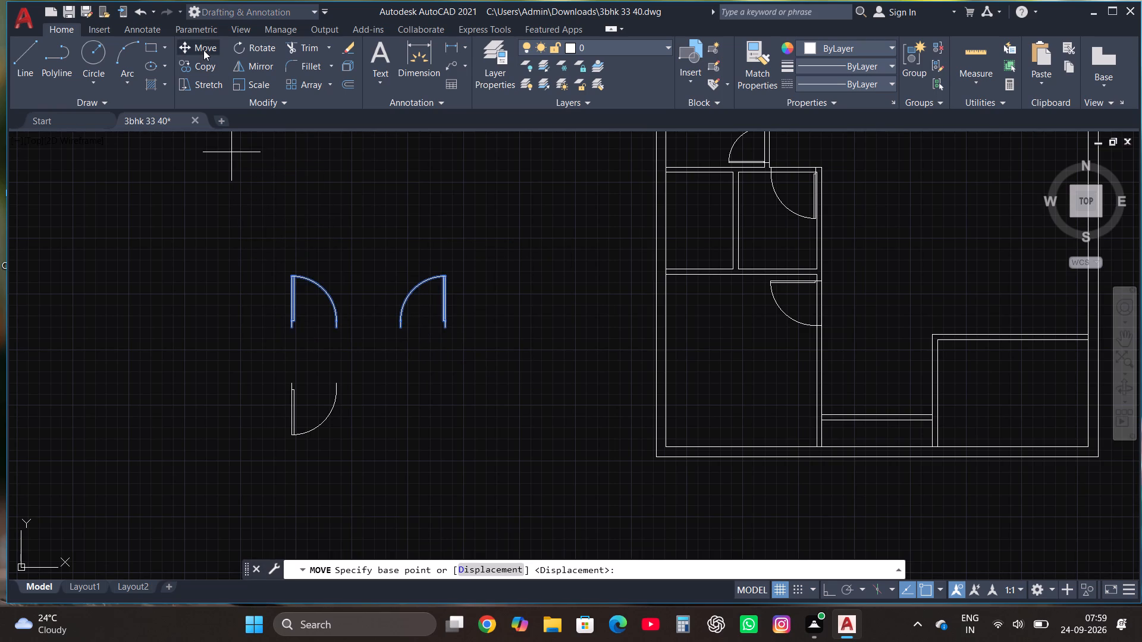
{"action": "key", "text": "Escape"}
{"action": "left_click", "coordinate": [487, 346]}
{"action": "left_click", "coordinate": [243, 227]}
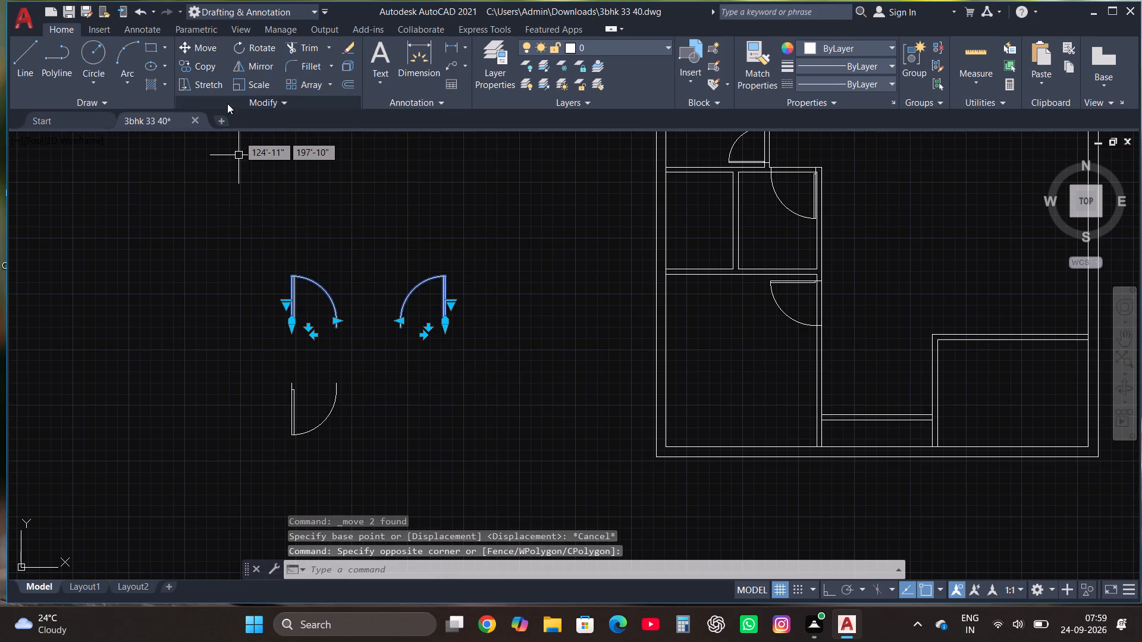
{"action": "left_click", "coordinate": [215, 61]}
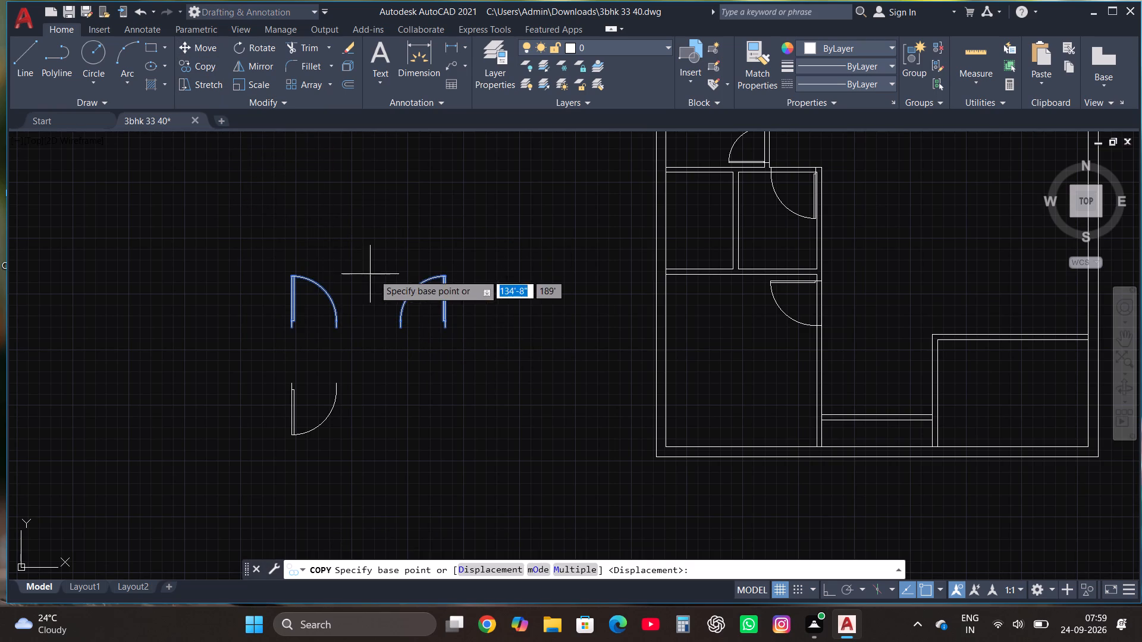
{"action": "left_click", "coordinate": [374, 274]}
{"action": "scroll", "coordinate": [376, 277], "scroll_direction": "down", "scroll_amount": 3}
{"action": "scroll", "coordinate": [361, 357], "scroll_direction": "up", "scroll_amount": 2}
{"action": "left_click", "coordinate": [362, 358]}
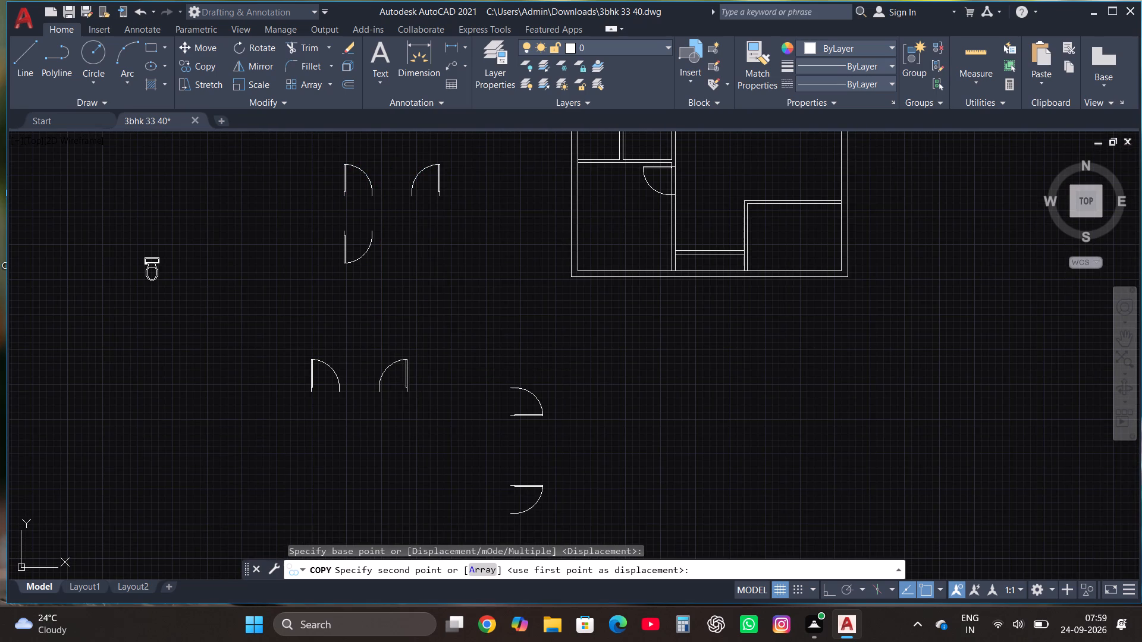
Move the copied pair's right door left until its swing arc's end meets the left door's, forming a double door.
{"action": "scroll", "coordinate": [374, 389], "scroll_direction": "up", "scroll_amount": 1}
{"action": "left_click", "coordinate": [379, 392]}
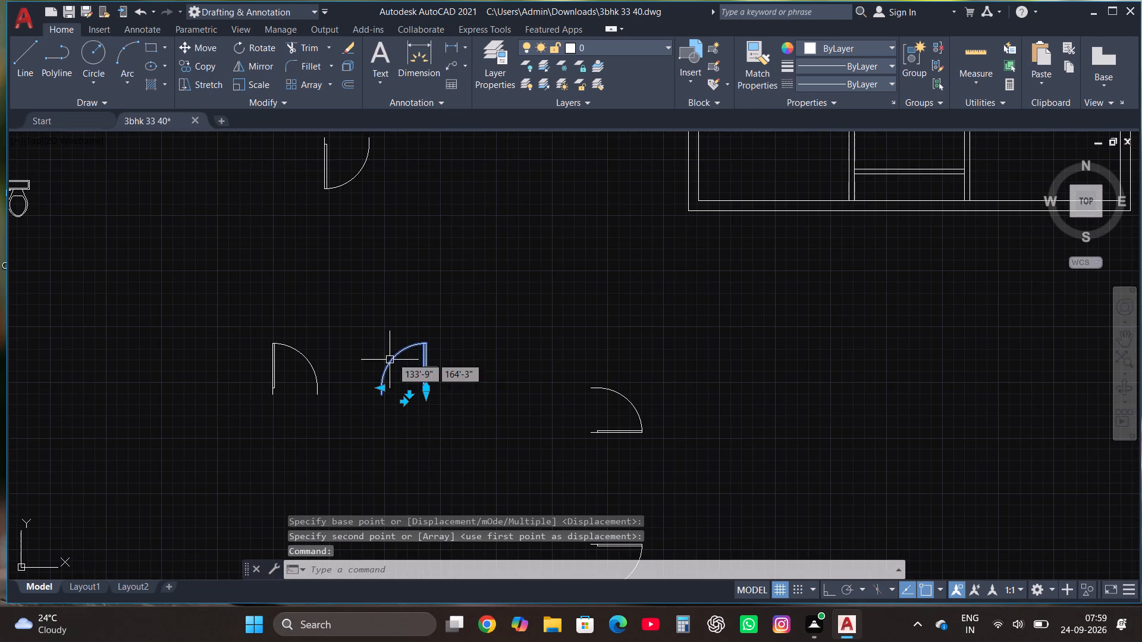
{"action": "left_click", "coordinate": [219, 53]}
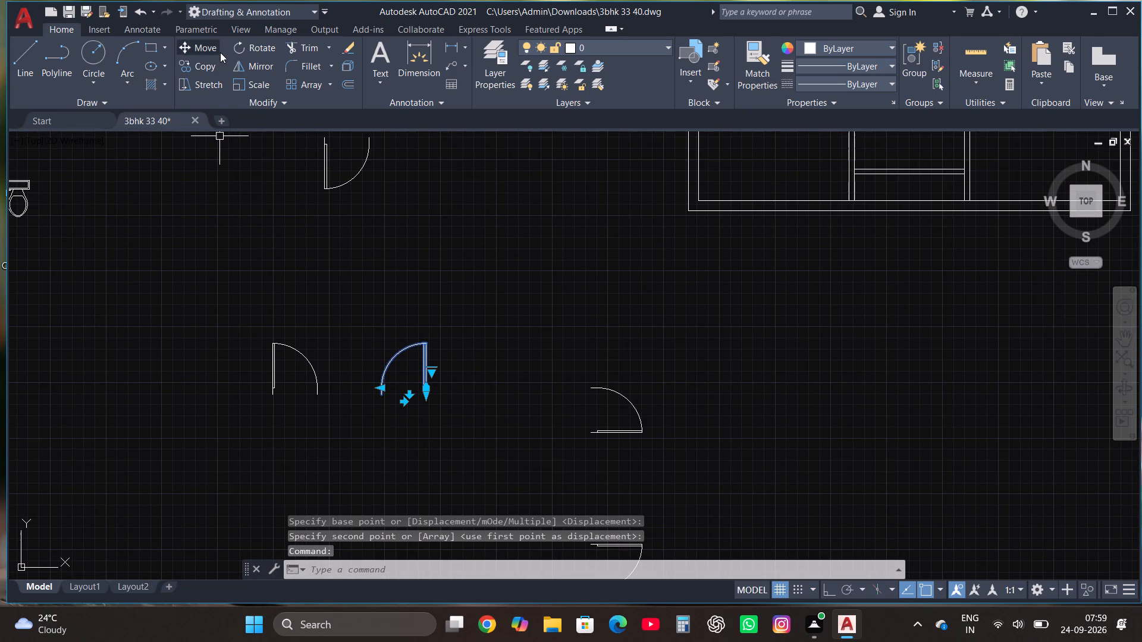
{"action": "left_click", "coordinate": [381, 395]}
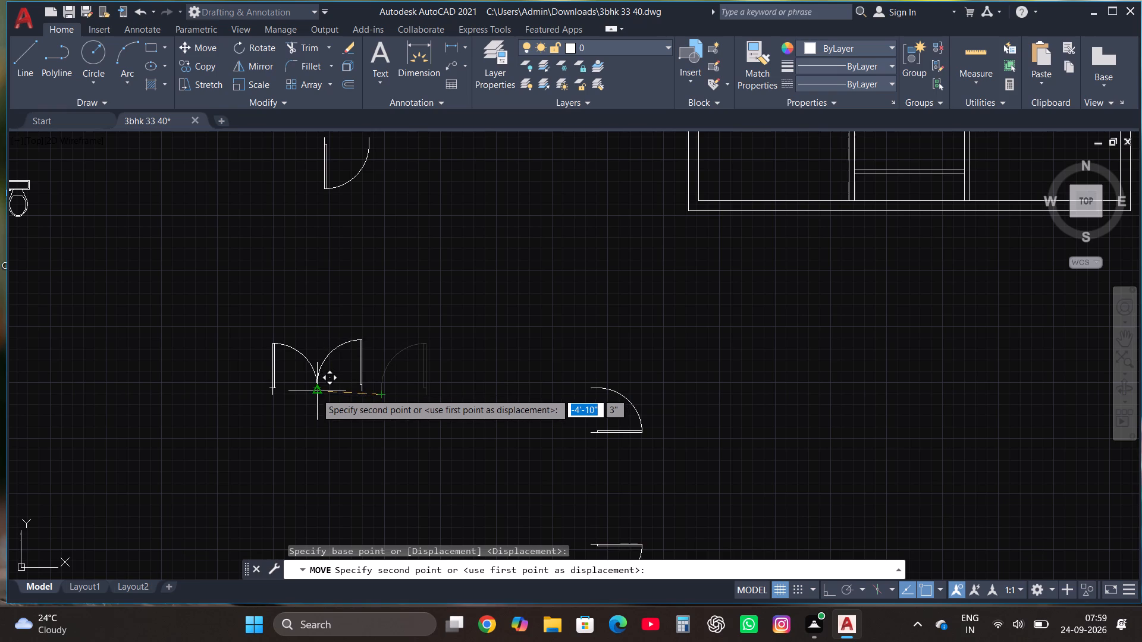
{"action": "left_click", "coordinate": [316, 393]}
Move the double door onto the short wall between the two bottom rooms, opening into the hall.
{"action": "left_click_drag", "start_coordinate": [440, 445], "coordinate": [436, 438]}
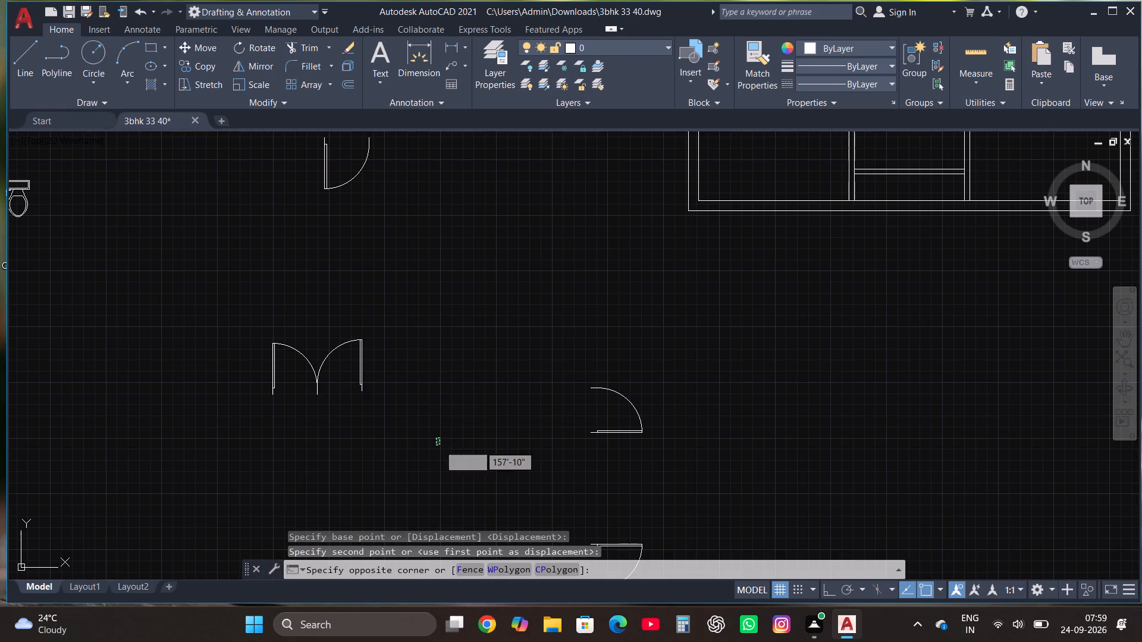
{"action": "left_click", "coordinate": [259, 322]}
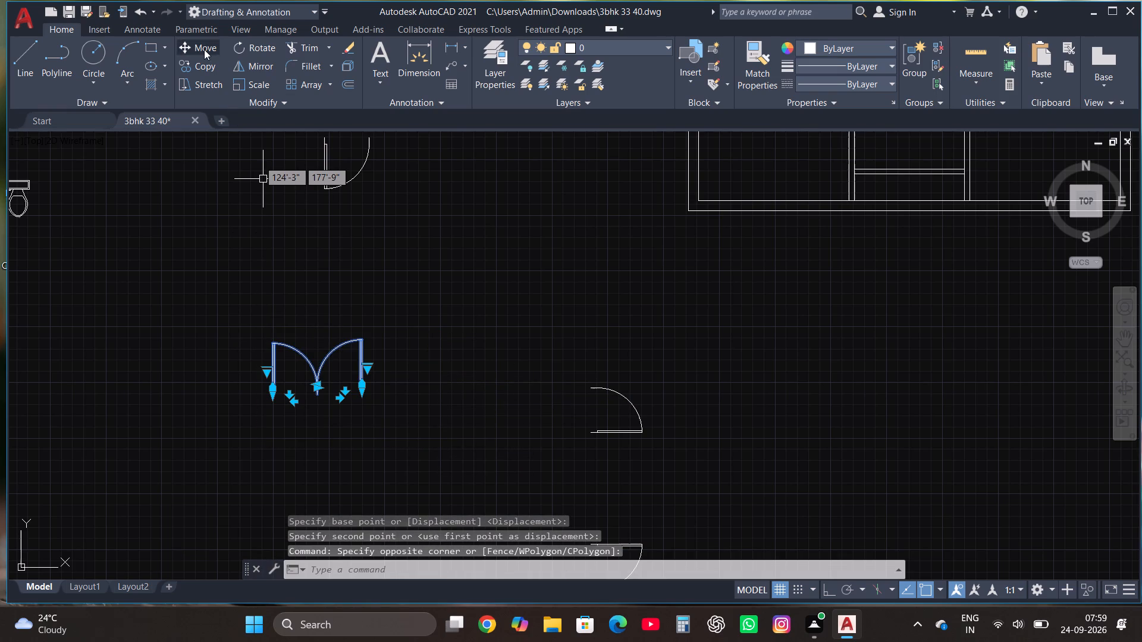
{"action": "left_click", "coordinate": [204, 49]}
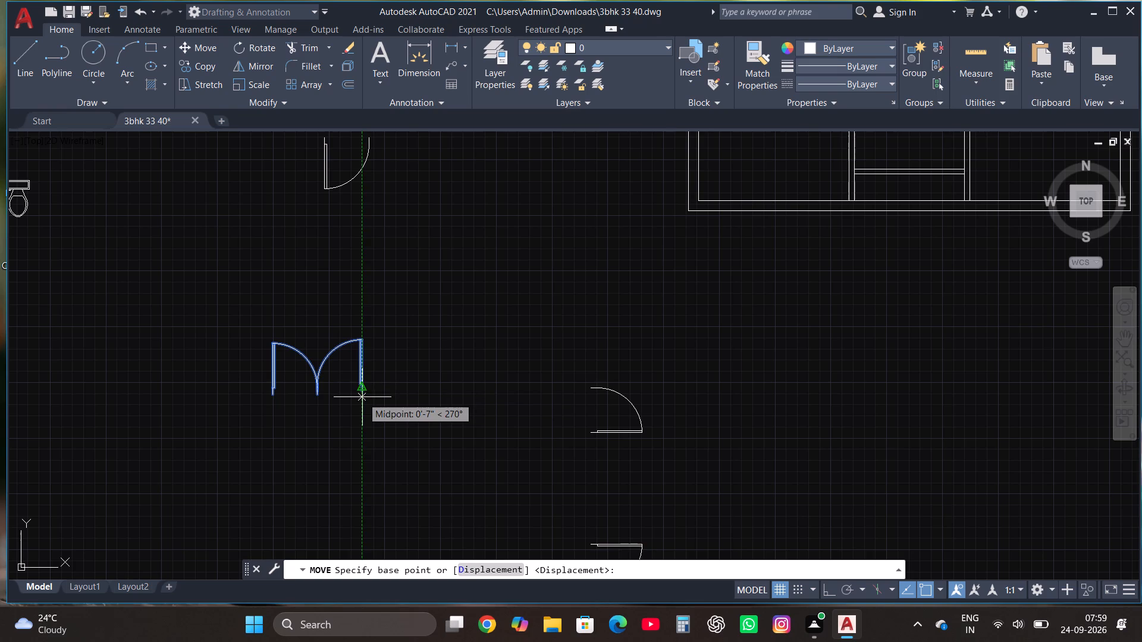
{"action": "left_click", "coordinate": [362, 391]}
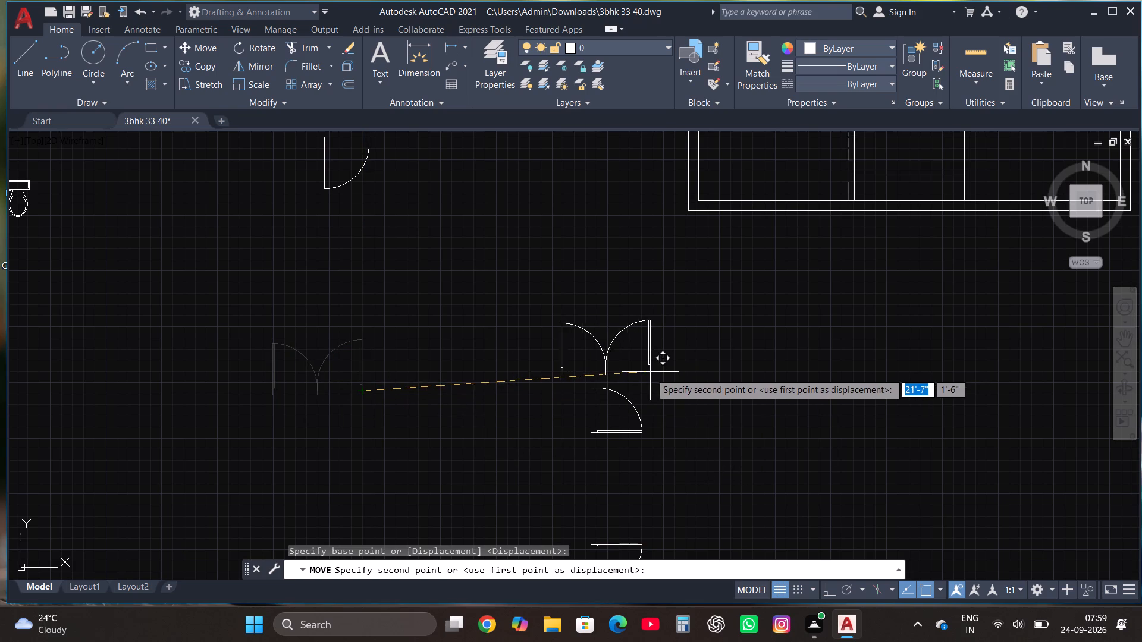
{"action": "scroll", "coordinate": [648, 373], "scroll_direction": "down", "scroll_amount": 2}
{"action": "scroll", "coordinate": [767, 302], "scroll_direction": "up", "scroll_amount": 3}
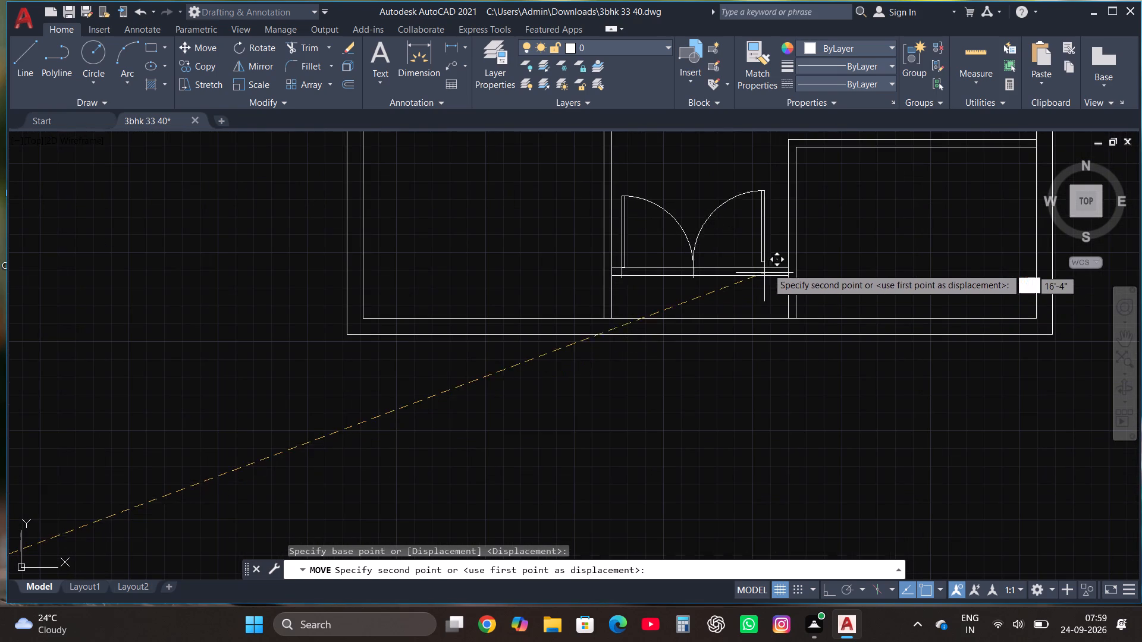
{"action": "scroll", "coordinate": [770, 270], "scroll_direction": "up", "scroll_amount": 2}
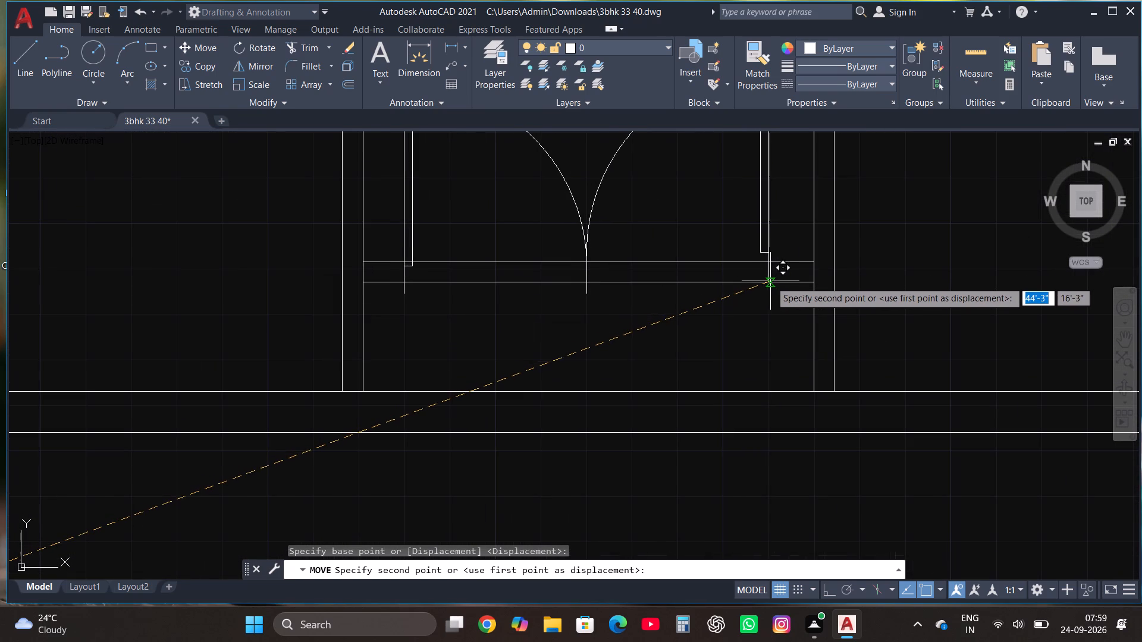
{"action": "left_click", "coordinate": [772, 279]}
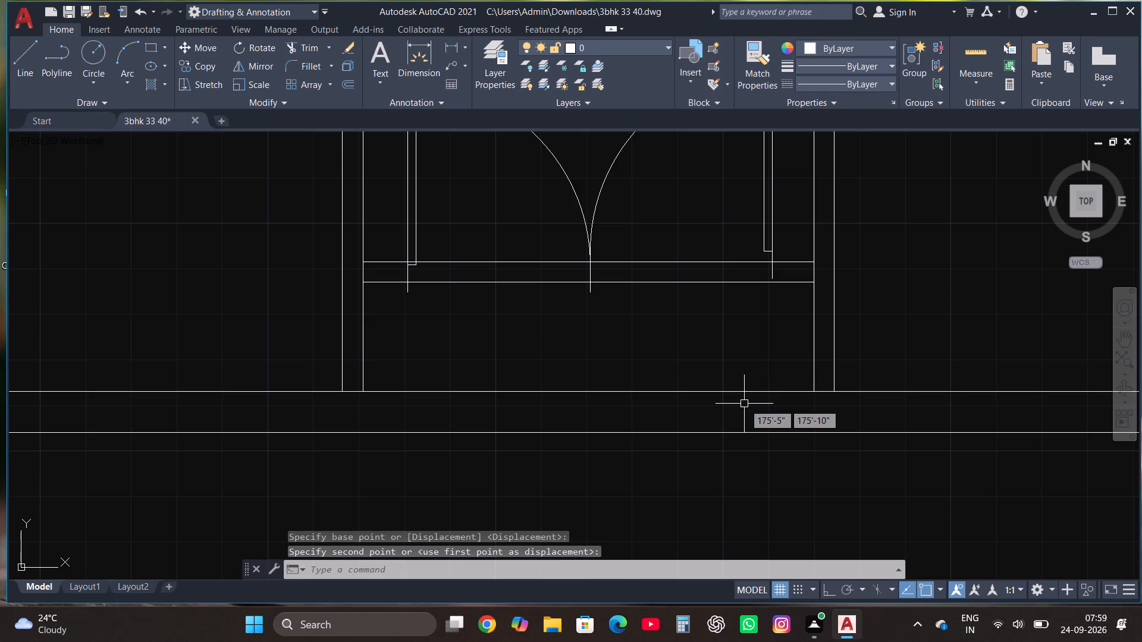
Move the double door's right half down about 3" so its arc end lines up with the left half's.
{"action": "scroll", "coordinate": [744, 404], "scroll_direction": "down", "scroll_amount": 4}
{"action": "scroll", "coordinate": [736, 353], "scroll_direction": "up", "scroll_amount": 3}
{"action": "scroll", "coordinate": [738, 493], "scroll_direction": "up", "scroll_amount": 1}
{"action": "left_click", "coordinate": [824, 433]}
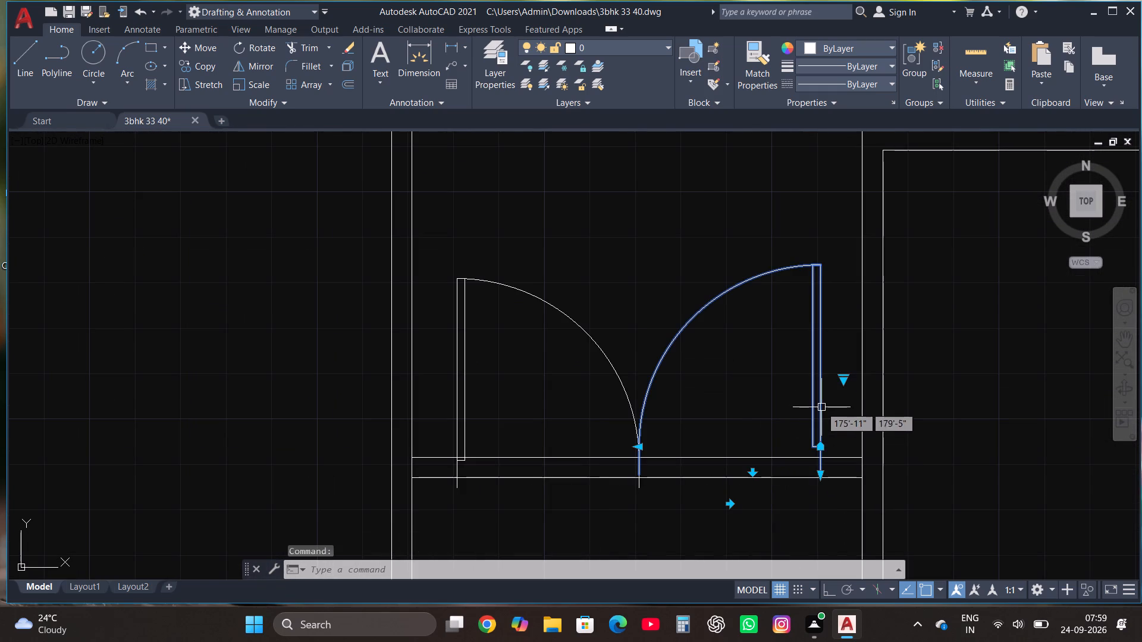
{"action": "left_click", "coordinate": [198, 49]}
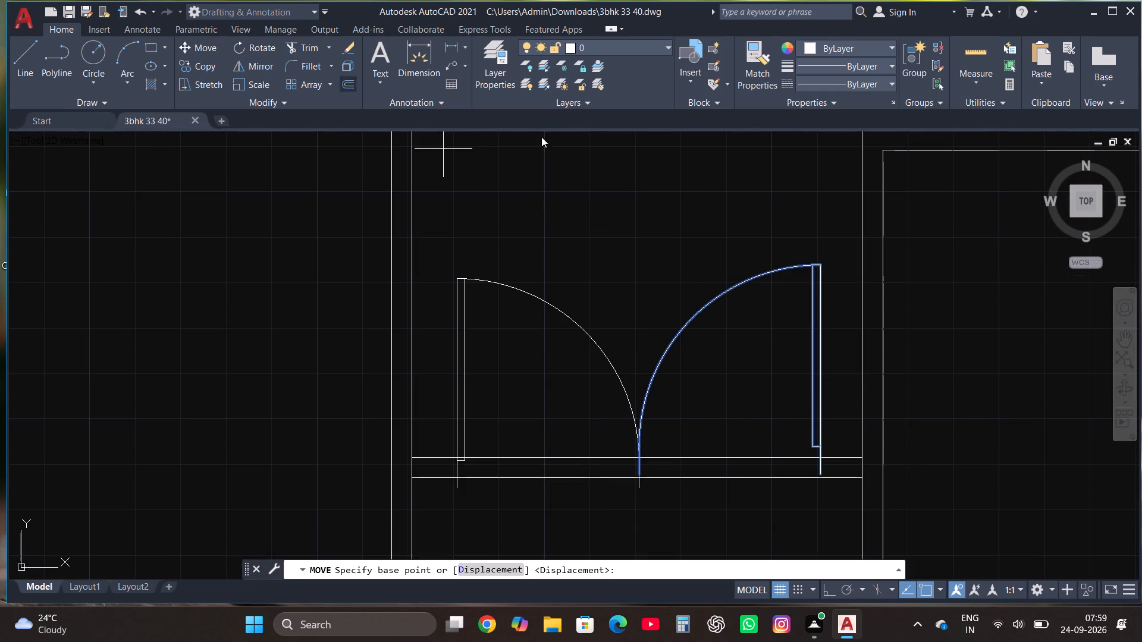
{"action": "scroll", "coordinate": [686, 495], "scroll_direction": "up", "scroll_amount": 2}
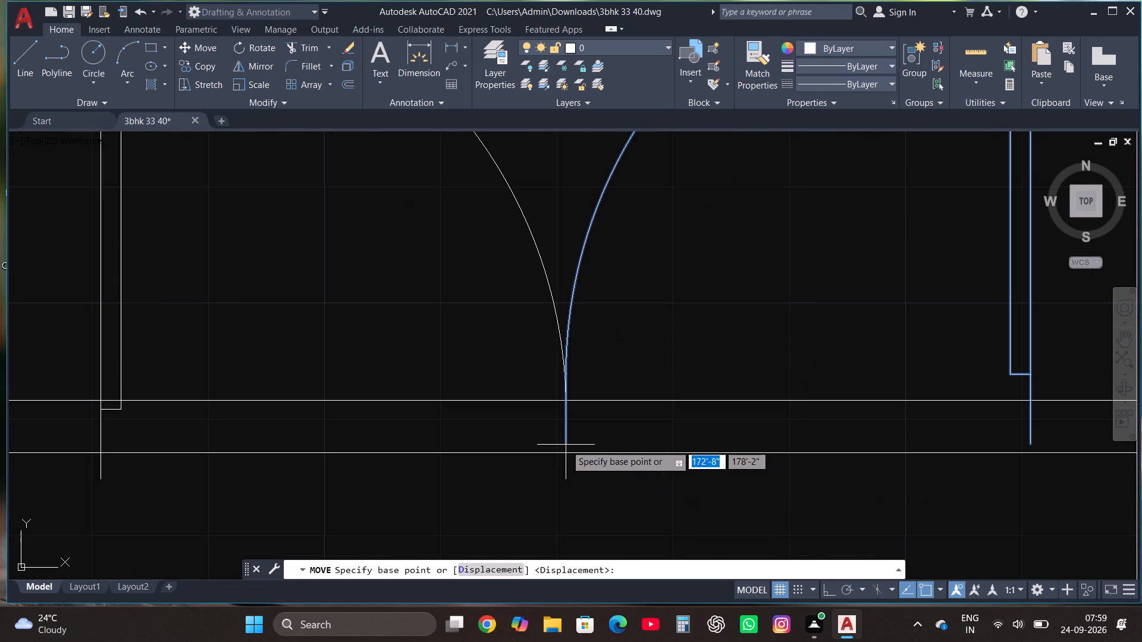
{"action": "left_click", "coordinate": [566, 445]}
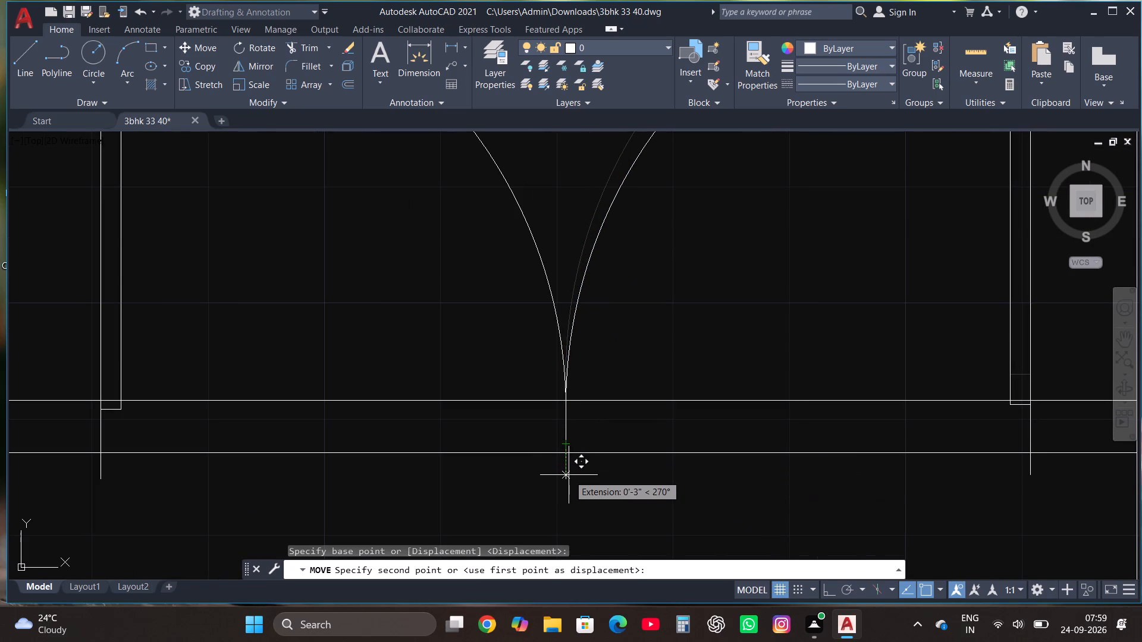
{"action": "left_click", "coordinate": [567, 479]}
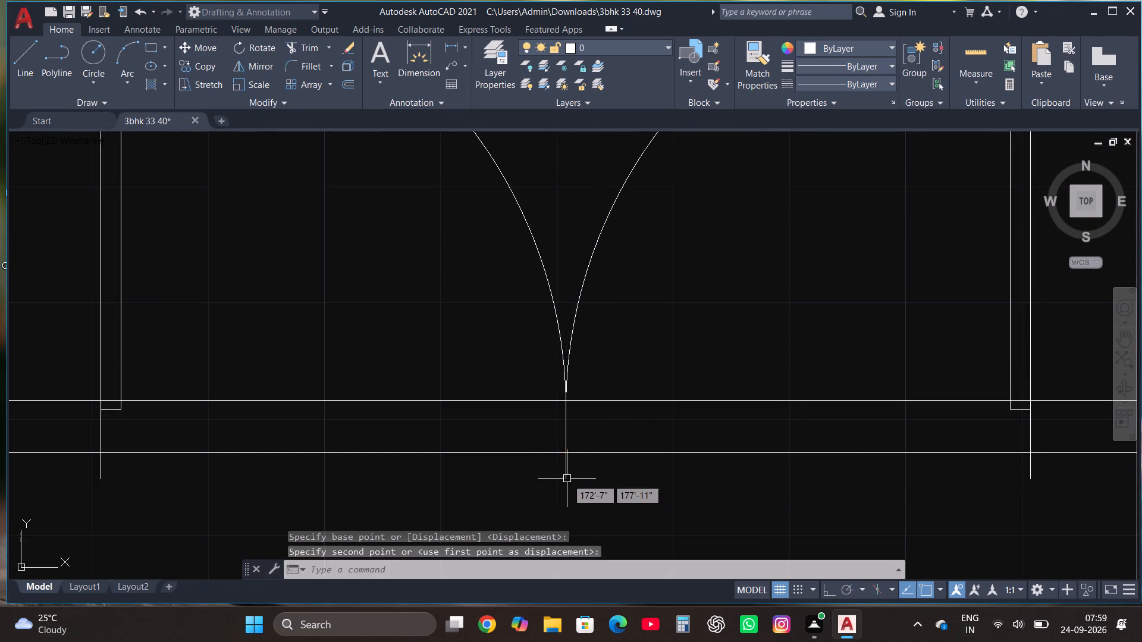
{"action": "key", "text": "Escape"}
Scale the double door down freehand about a point at its left leaf's wall-side end.
{"action": "scroll", "coordinate": [639, 460], "scroll_direction": "down", "scroll_amount": 3}
{"action": "left_click", "coordinate": [665, 423]}
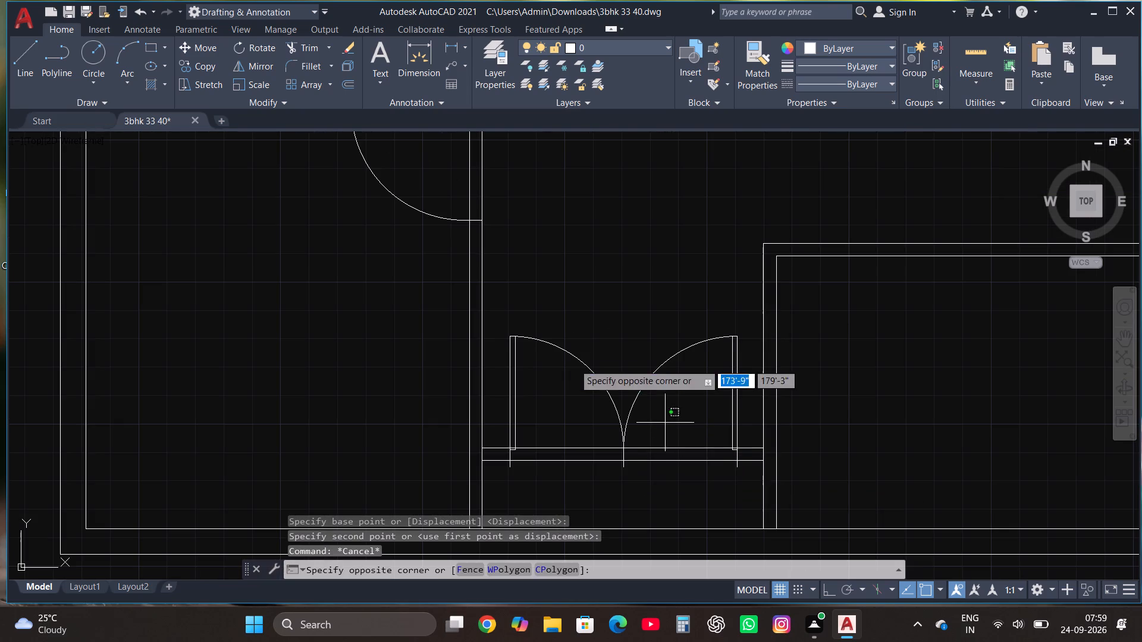
{"action": "left_click", "coordinate": [574, 364]}
{"action": "left_click", "coordinate": [256, 90]}
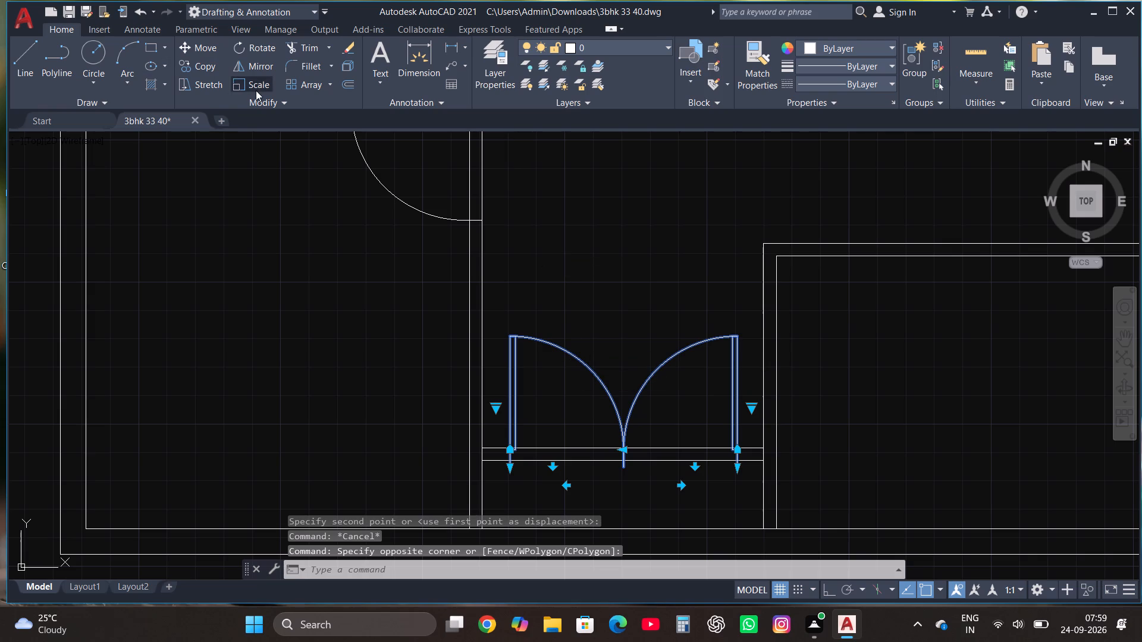
{"action": "left_click", "coordinate": [511, 474]}
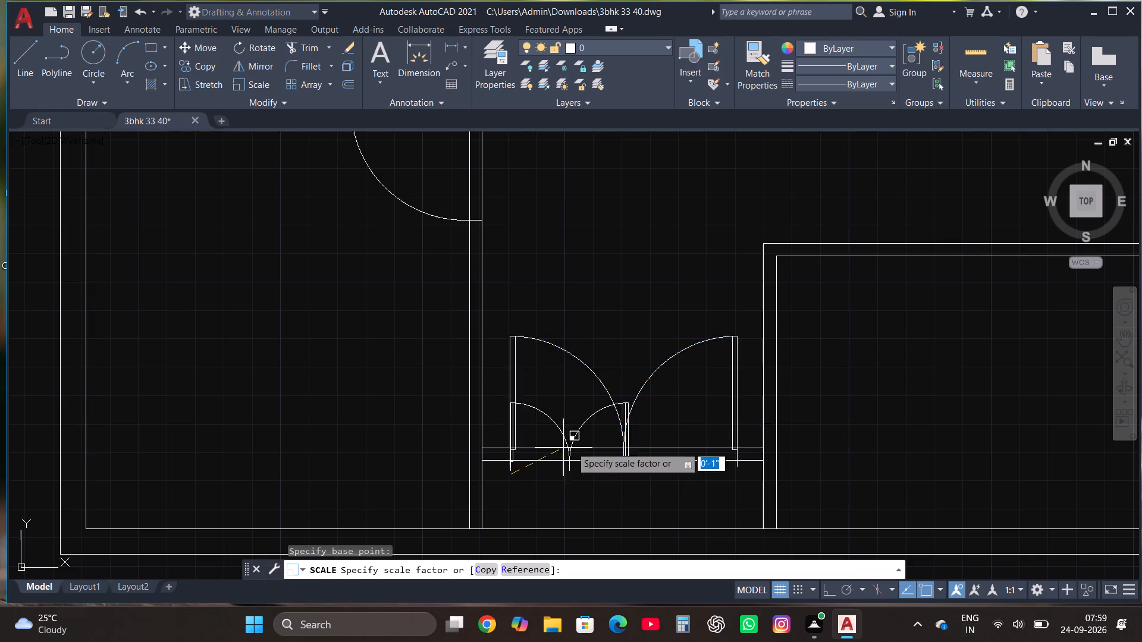
{"action": "left_click", "coordinate": [604, 449]}
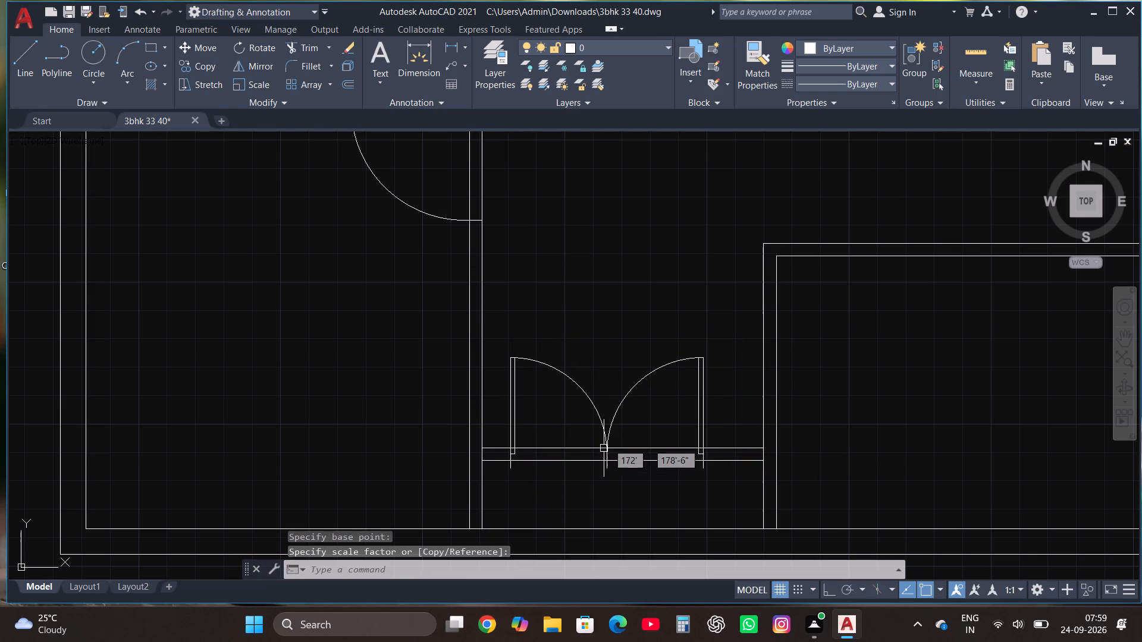
Move the double door about 4" right and 3" up so its jamb ends sit on the short wall's lower line.
{"action": "left_click", "coordinate": [624, 440]}
{"action": "left_click", "coordinate": [578, 392]}
{"action": "left_click", "coordinate": [203, 45]}
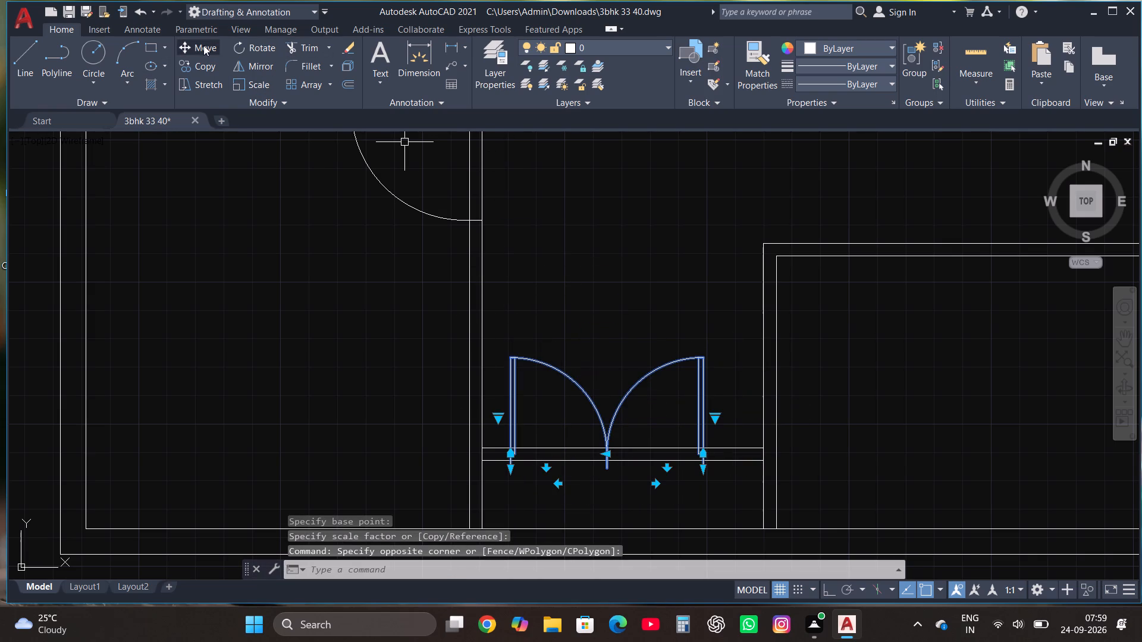
{"action": "left_click", "coordinate": [510, 470]}
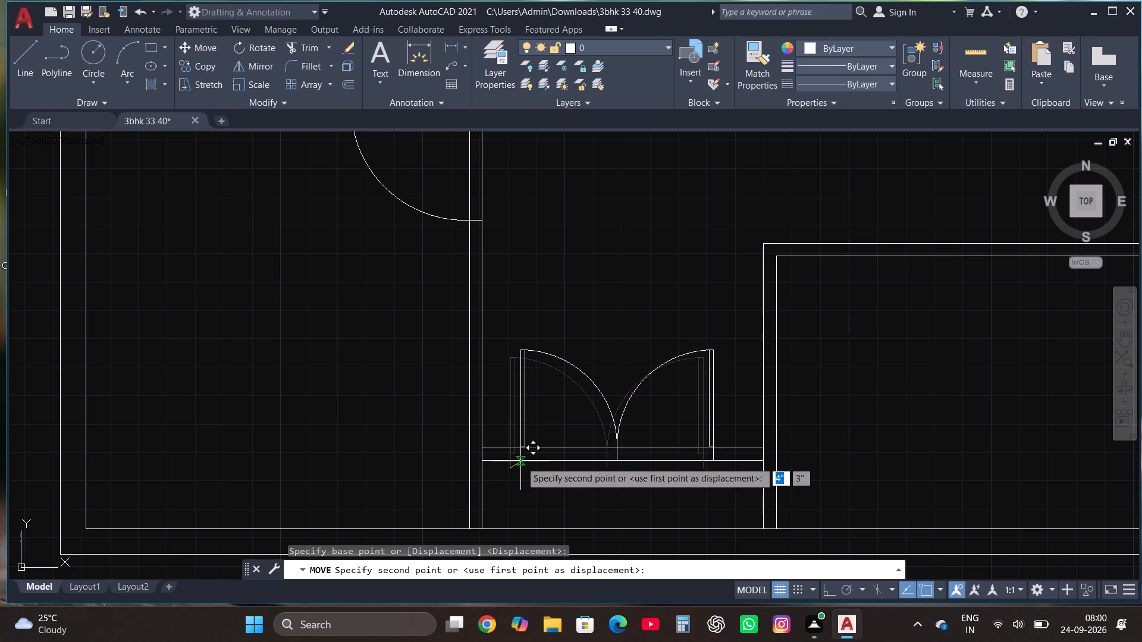
{"action": "left_click", "coordinate": [520, 461]}
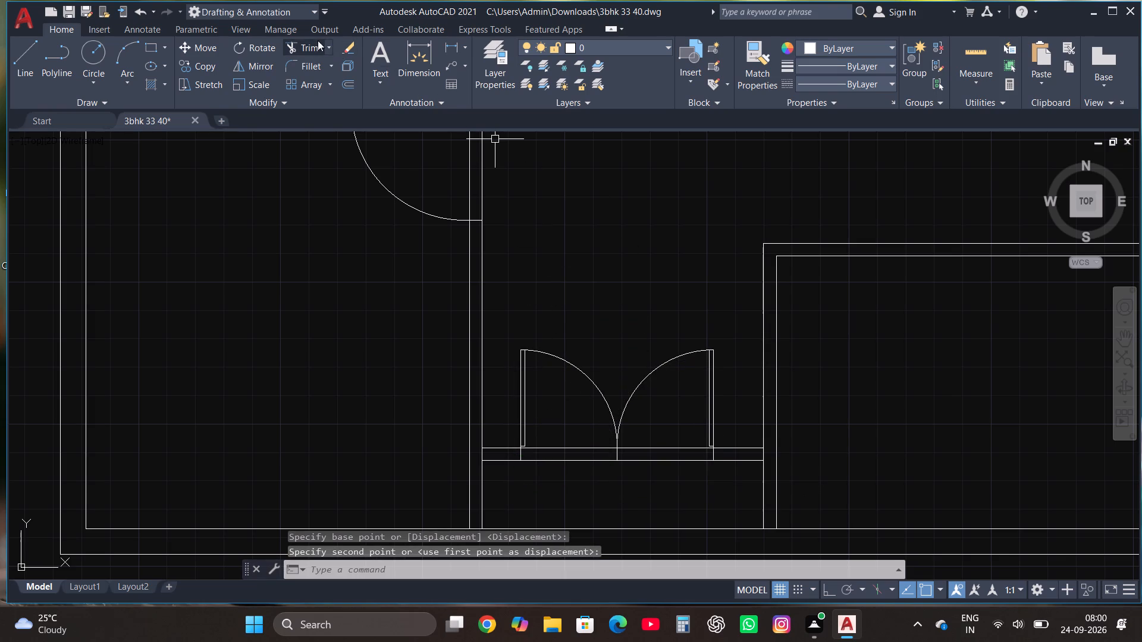
Trim both wall lines out of the opening under each half of the double door.
{"action": "left_click", "coordinate": [302, 47]}
{"action": "left_click", "coordinate": [557, 474]}
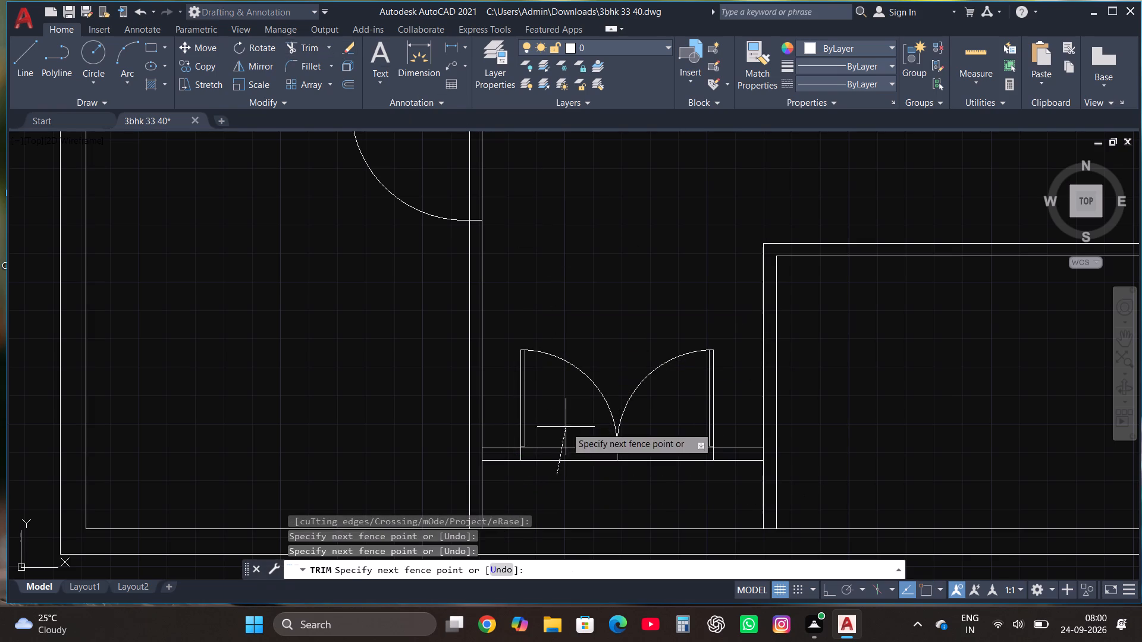
{"action": "left_click", "coordinate": [566, 427]}
{"action": "left_click", "coordinate": [676, 490]}
{"action": "left_click", "coordinate": [666, 433]}
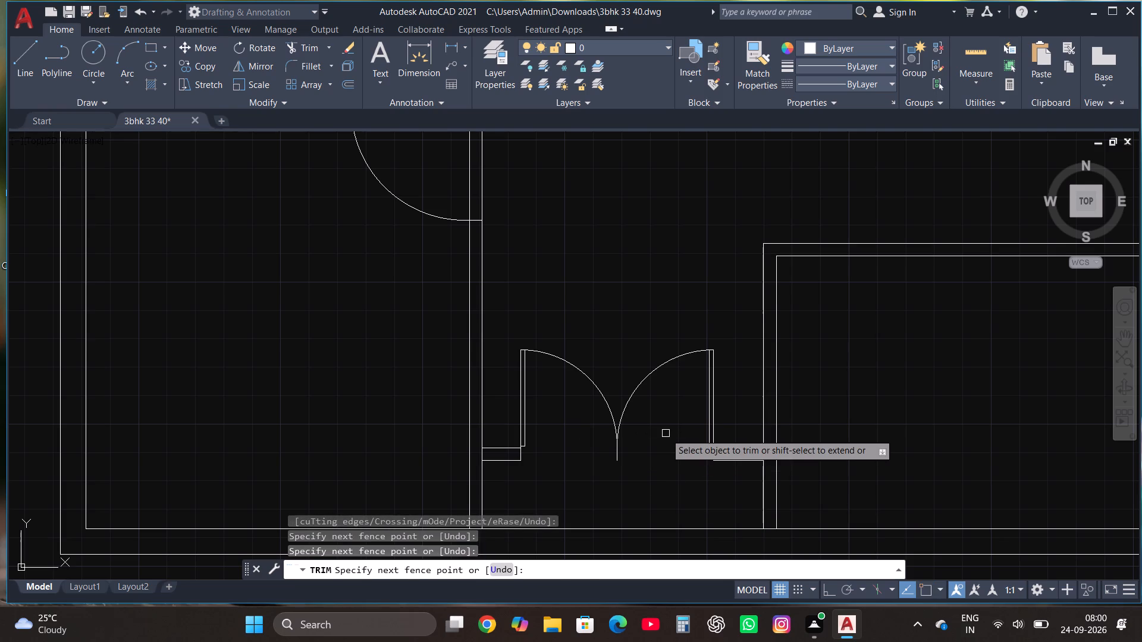
{"action": "key", "text": "Escape"}
Move the lower spare vertical-leaf door onto the bottom-right room's top wall, just inside its left corner.
{"action": "scroll", "coordinate": [645, 430], "scroll_direction": "down", "scroll_amount": 3}
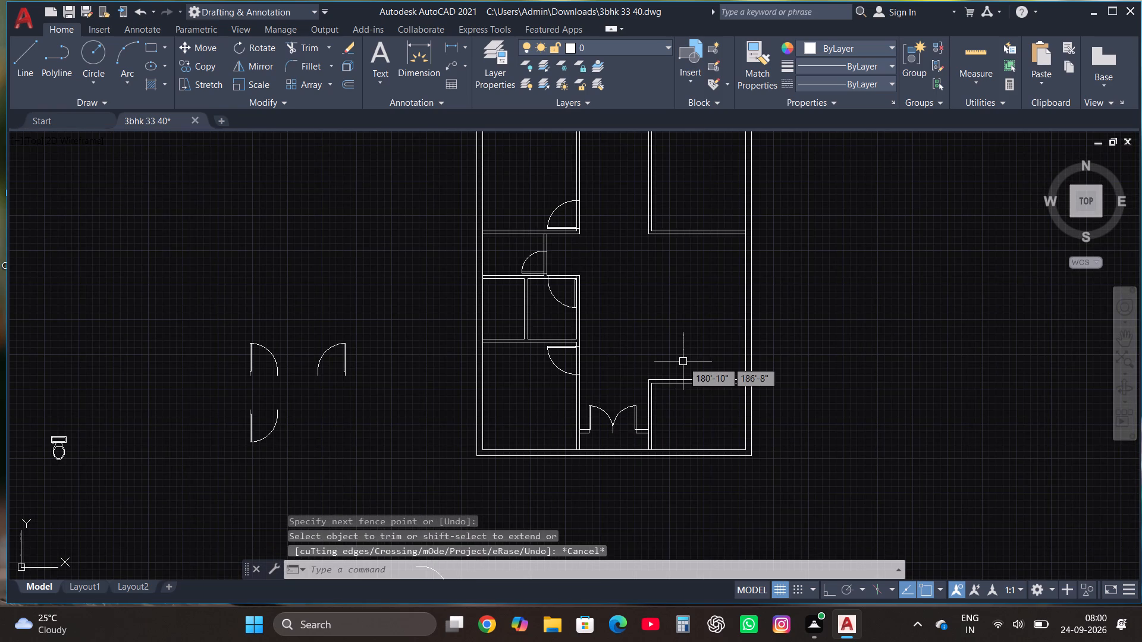
{"action": "left_click", "coordinate": [272, 429]}
{"action": "left_click", "coordinate": [197, 49]}
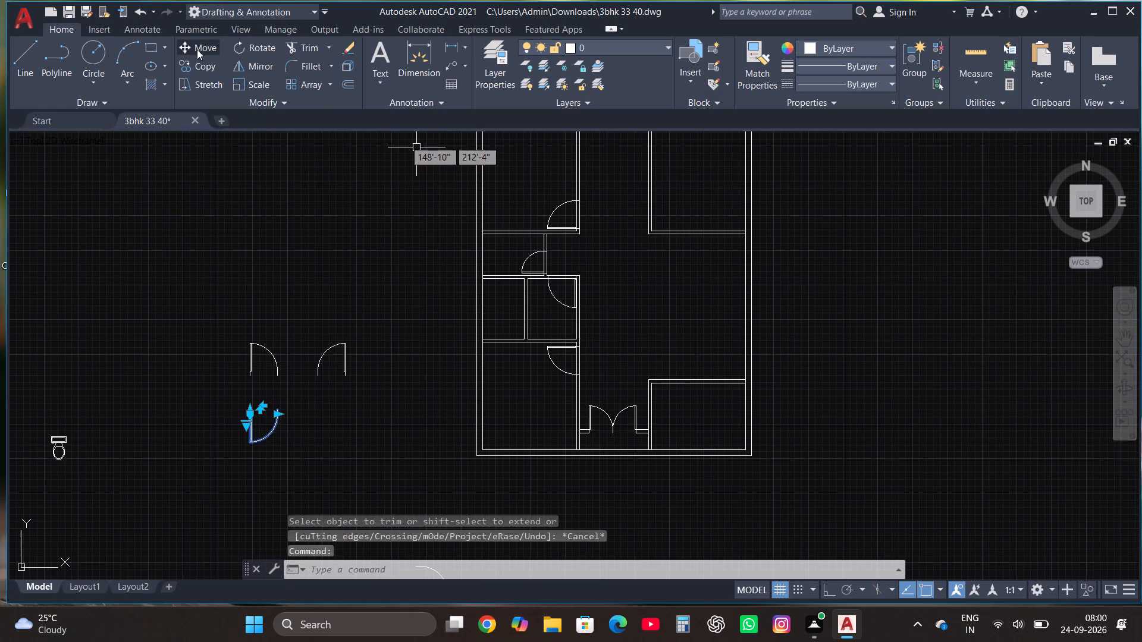
{"action": "left_click", "coordinate": [249, 409]}
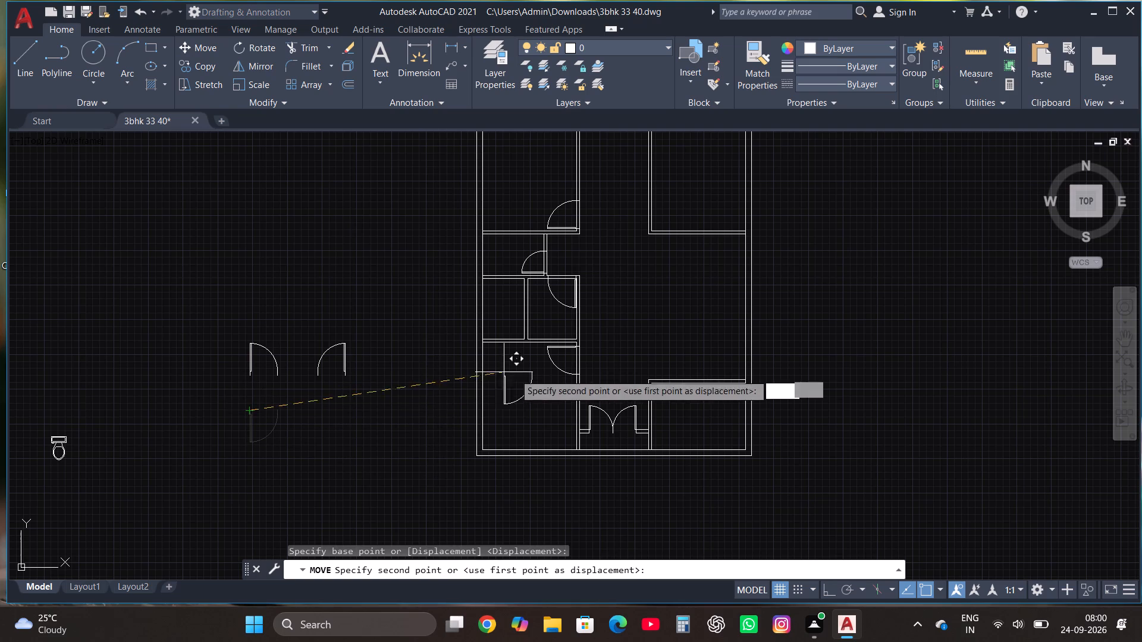
{"action": "scroll", "coordinate": [671, 399], "scroll_direction": "up", "scroll_amount": 3}
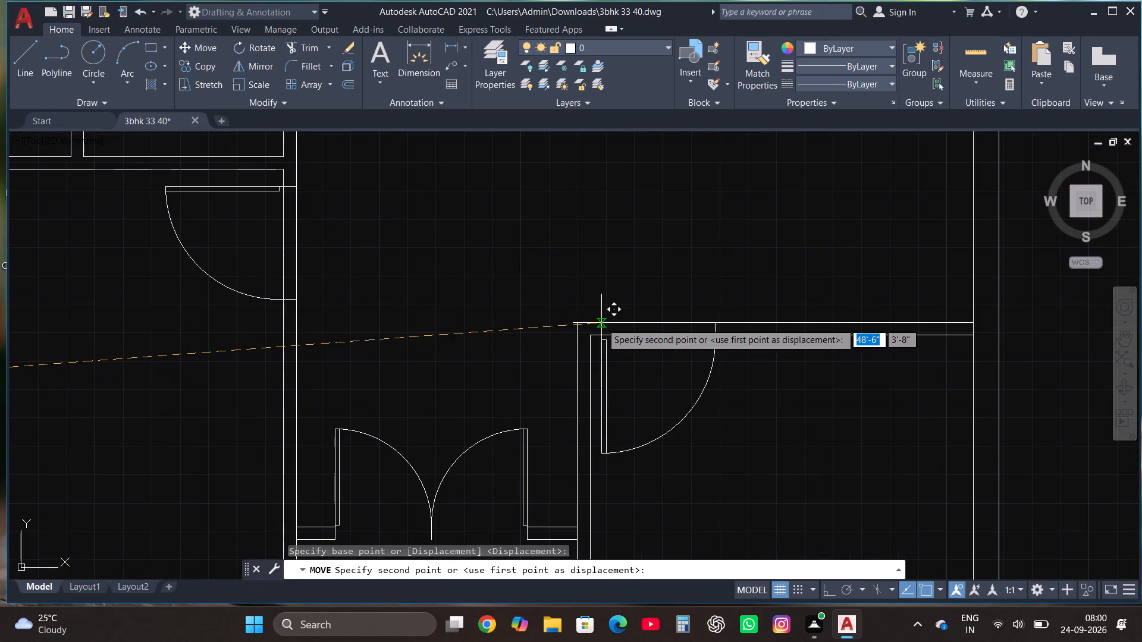
{"action": "left_click", "coordinate": [601, 323]}
{"action": "scroll", "coordinate": [603, 416], "scroll_direction": "down", "scroll_amount": 2}
{"action": "scroll", "coordinate": [590, 364], "scroll_direction": "down", "scroll_amount": 1}
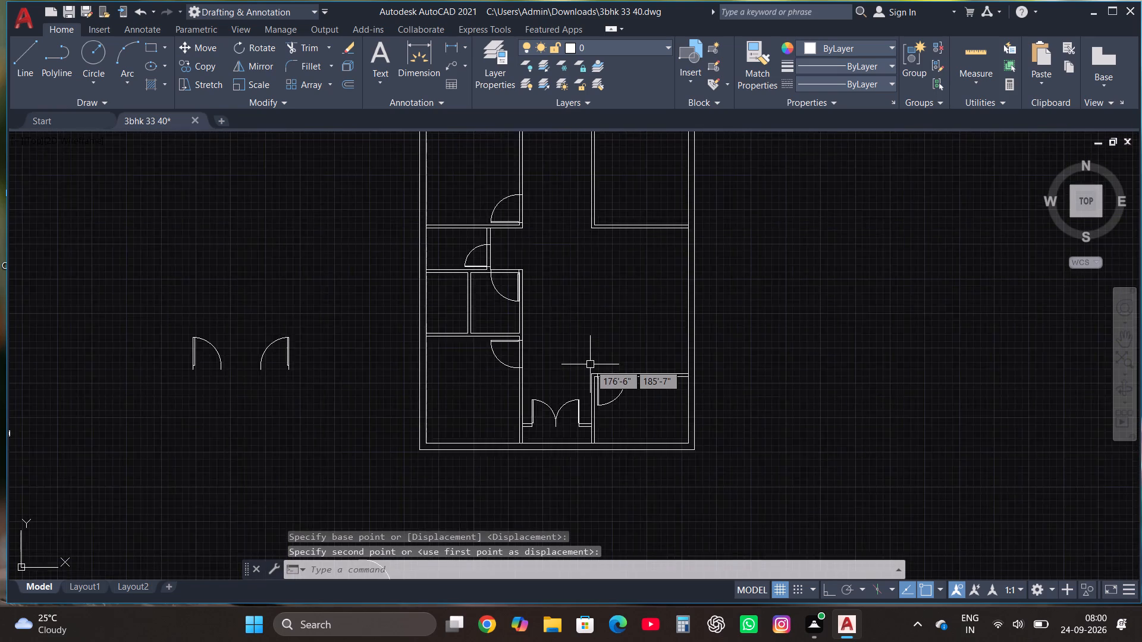
Move the upper spare horizontal-leaf door onto the top-right room's left wall, just above its lower corner.
{"action": "scroll", "coordinate": [590, 364], "scroll_direction": "down", "scroll_amount": 1}
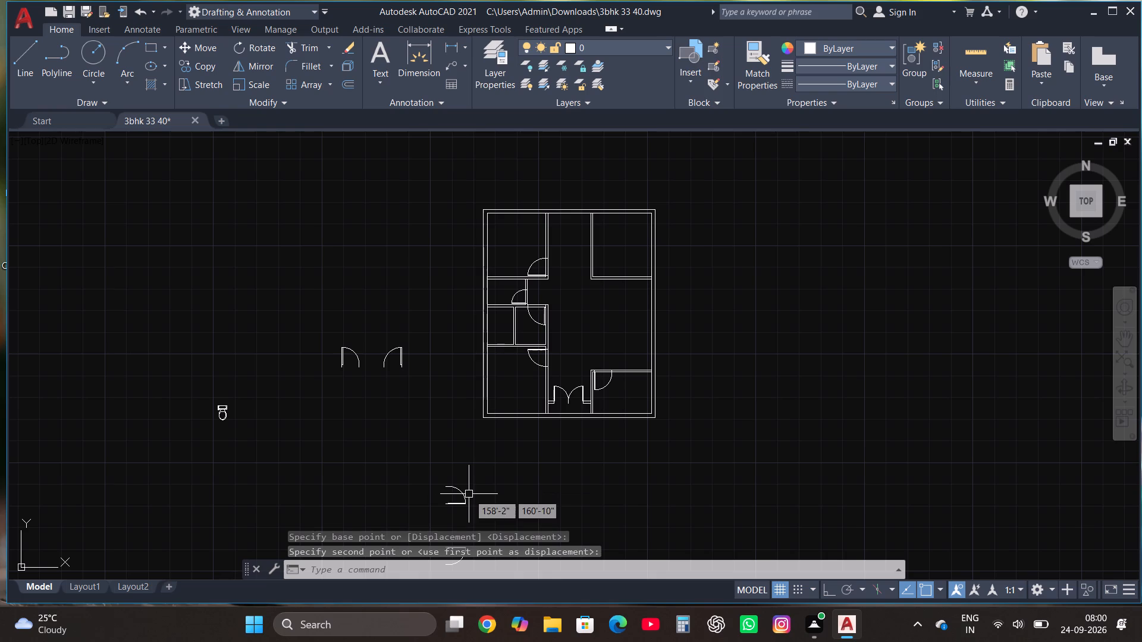
{"action": "left_click", "coordinate": [456, 501]}
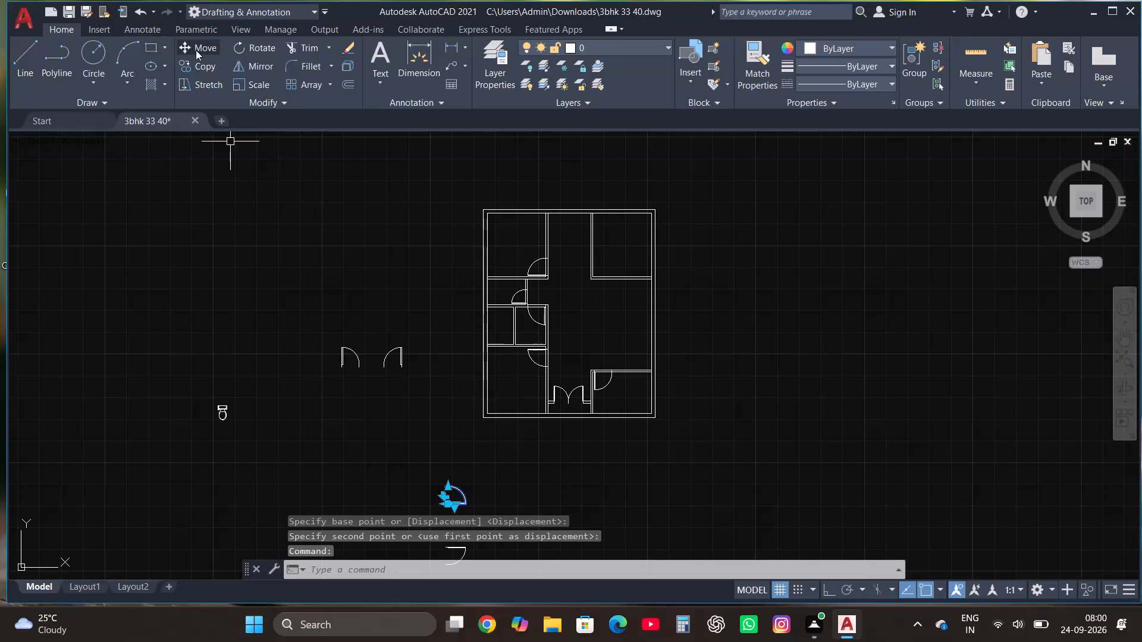
{"action": "left_click", "coordinate": [196, 50]}
{"action": "scroll", "coordinate": [447, 532], "scroll_direction": "up", "scroll_amount": 2}
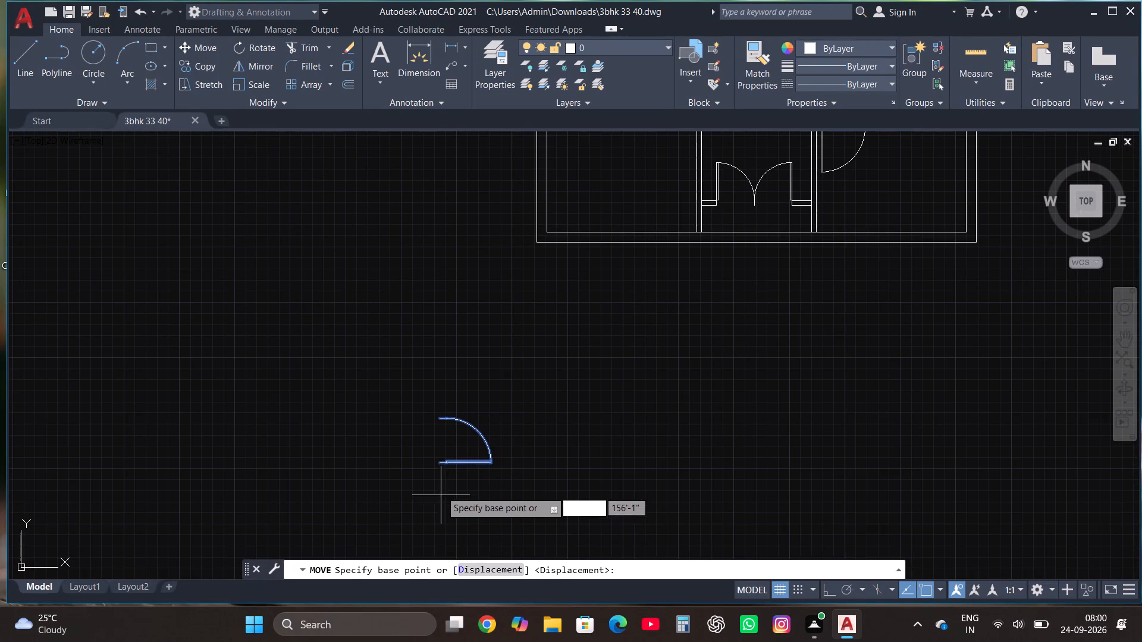
{"action": "left_click", "coordinate": [438, 465]}
{"action": "scroll", "coordinate": [444, 495], "scroll_direction": "down", "scroll_amount": 2}
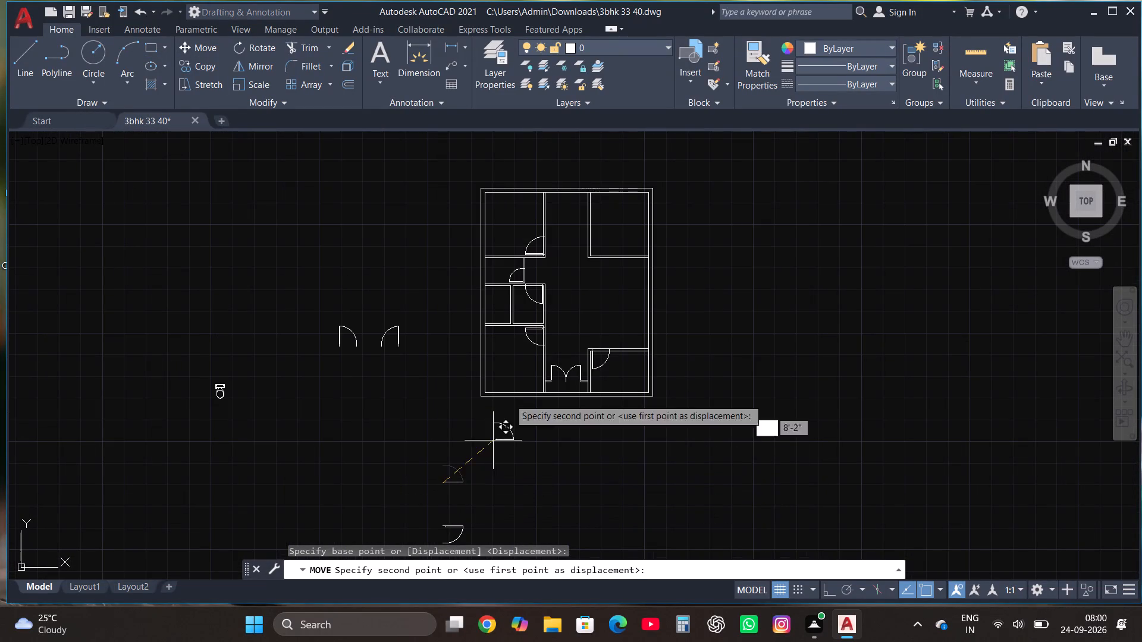
{"action": "scroll", "coordinate": [610, 217], "scroll_direction": "up", "scroll_amount": 4}
{"action": "scroll", "coordinate": [542, 363], "scroll_direction": "up", "scroll_amount": 2}
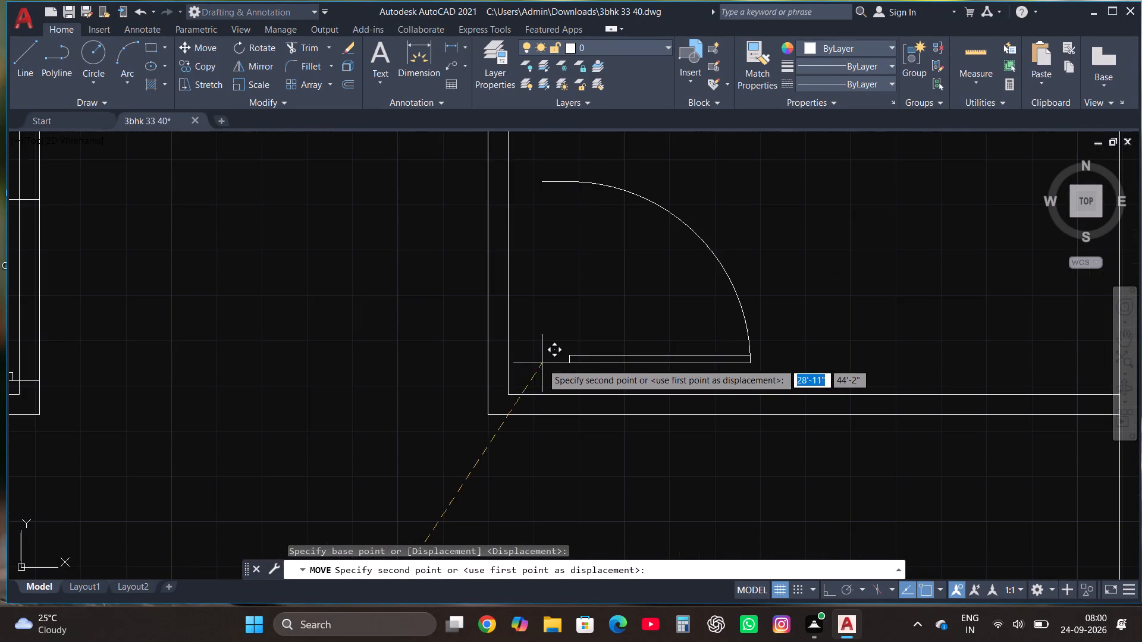
{"action": "left_click", "coordinate": [486, 379]}
{"action": "scroll", "coordinate": [586, 353], "scroll_direction": "down", "scroll_amount": 3}
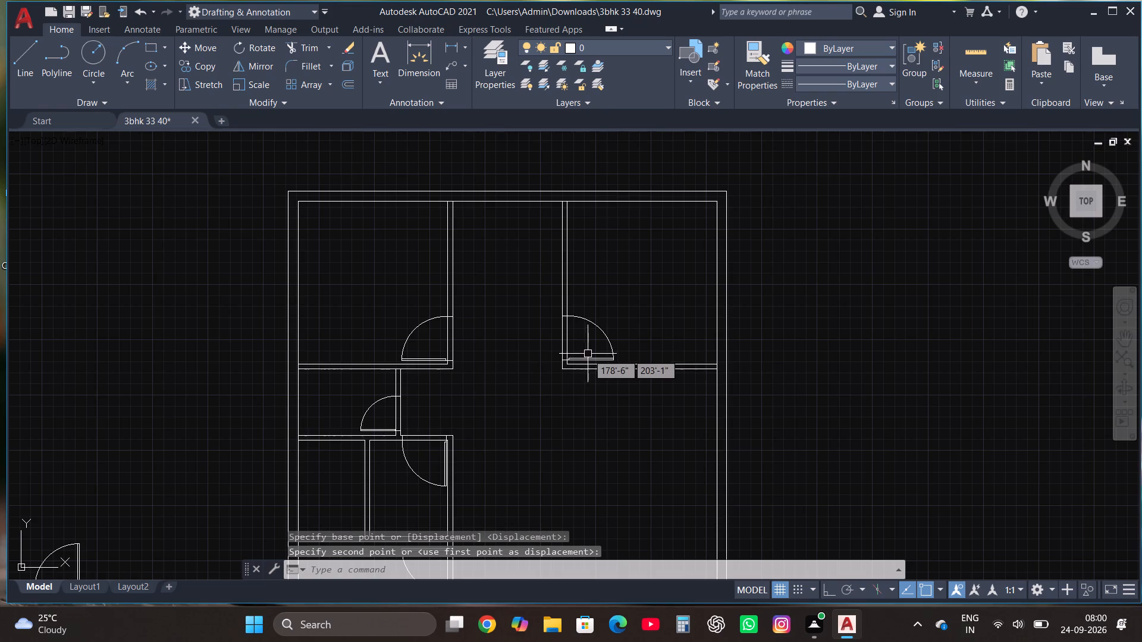
{"action": "scroll", "coordinate": [639, 308], "scroll_direction": "down", "scroll_amount": 2}
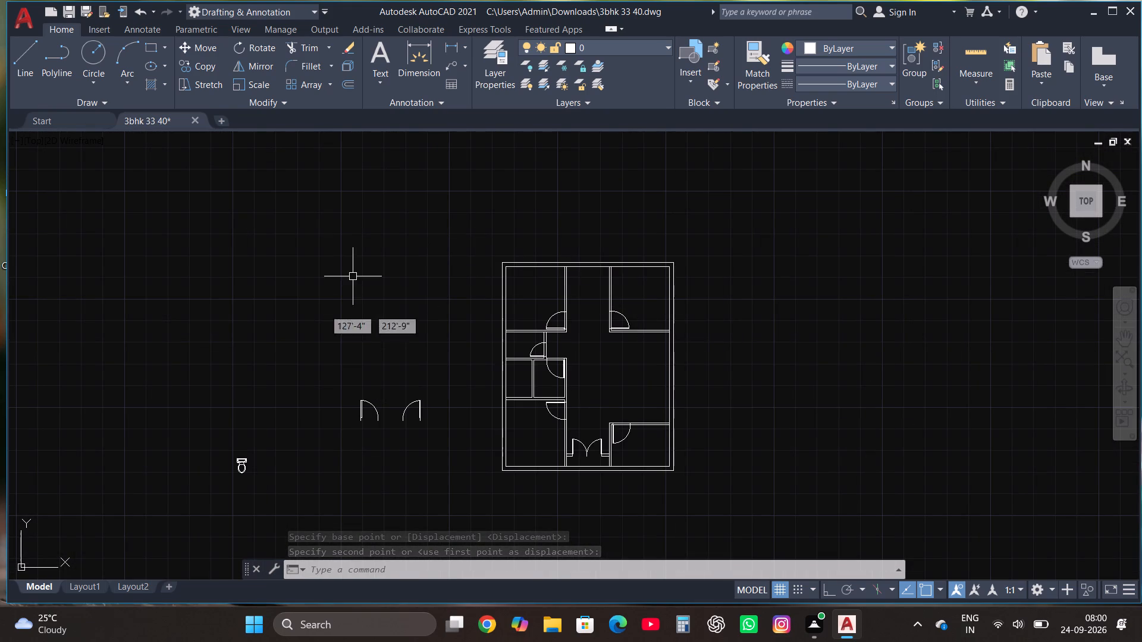
Trim the wall lines out of the door openings of the two top rooms and the two toilets.
{"action": "left_click", "coordinate": [308, 47]}
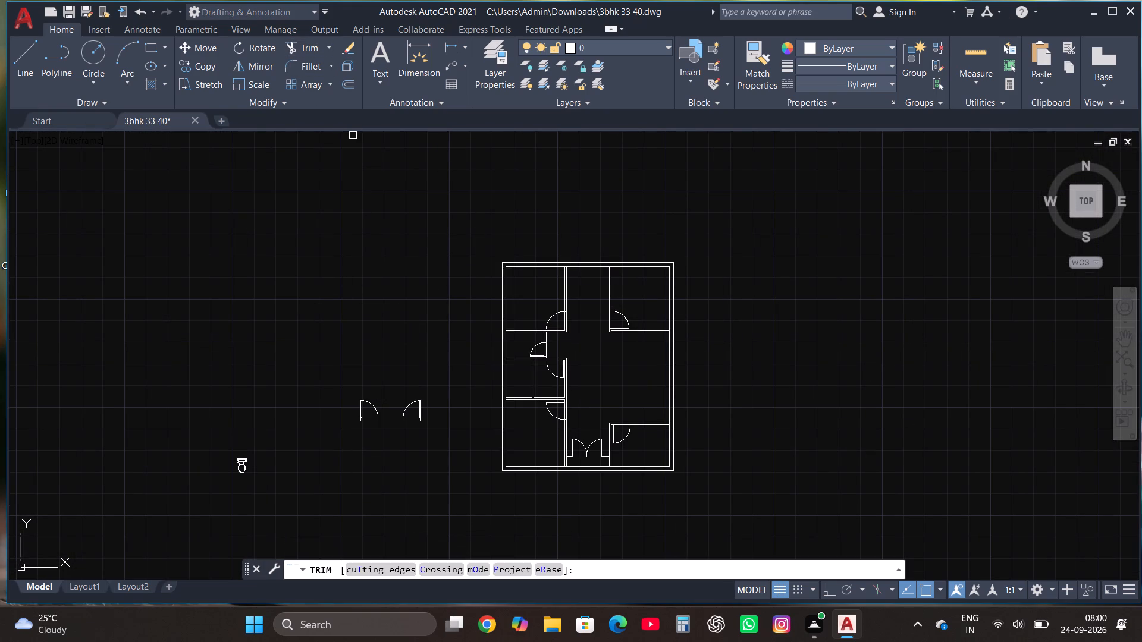
{"action": "scroll", "coordinate": [503, 341], "scroll_direction": "up", "scroll_amount": 2}
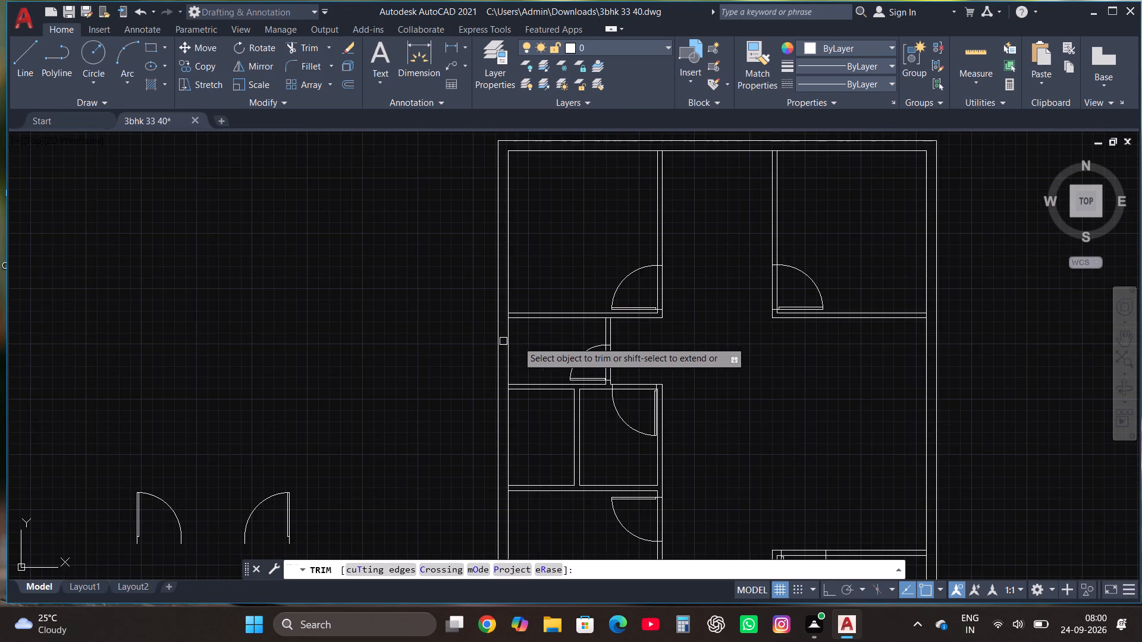
{"action": "left_click", "coordinate": [653, 279]}
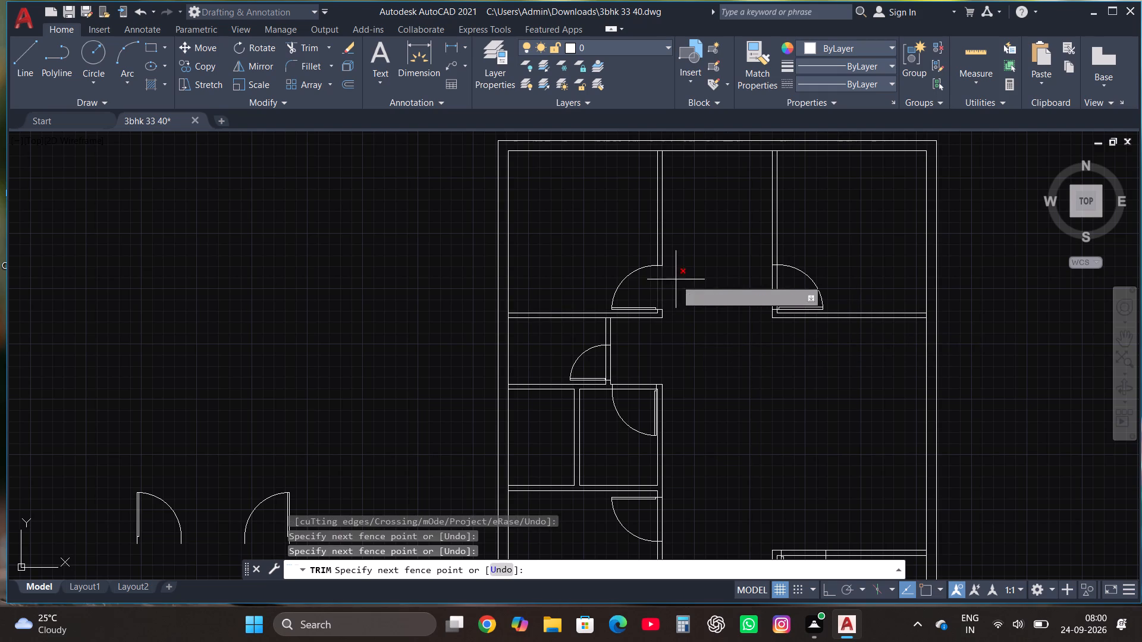
{"action": "left_click", "coordinate": [676, 279]}
{"action": "left_click", "coordinate": [787, 286]}
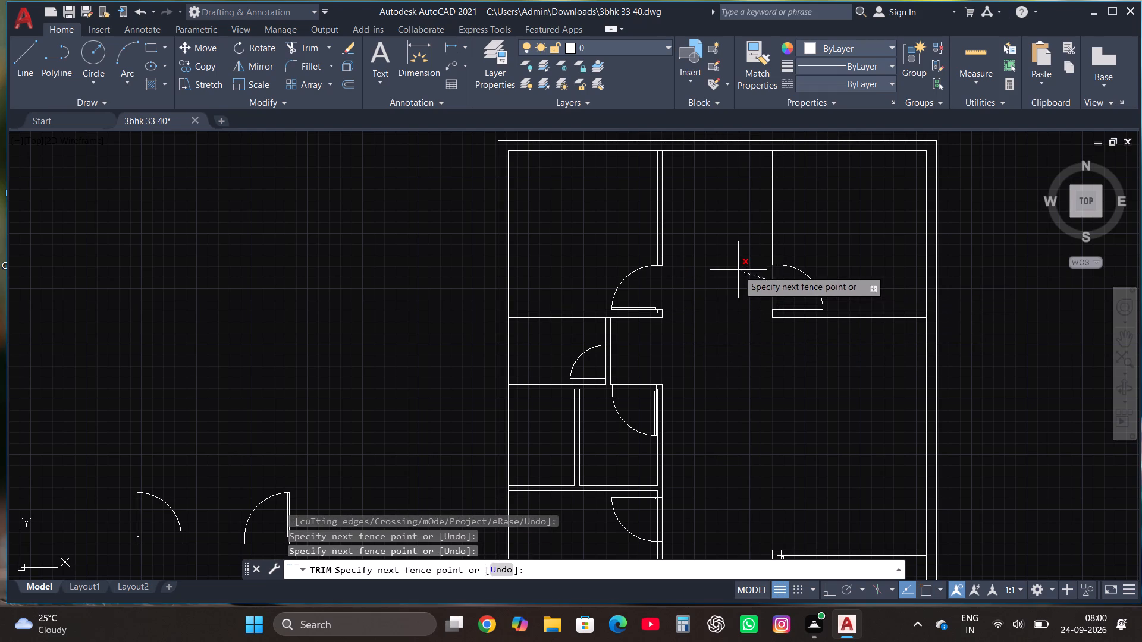
{"action": "left_click", "coordinate": [738, 270]}
{"action": "left_click", "coordinate": [600, 361]}
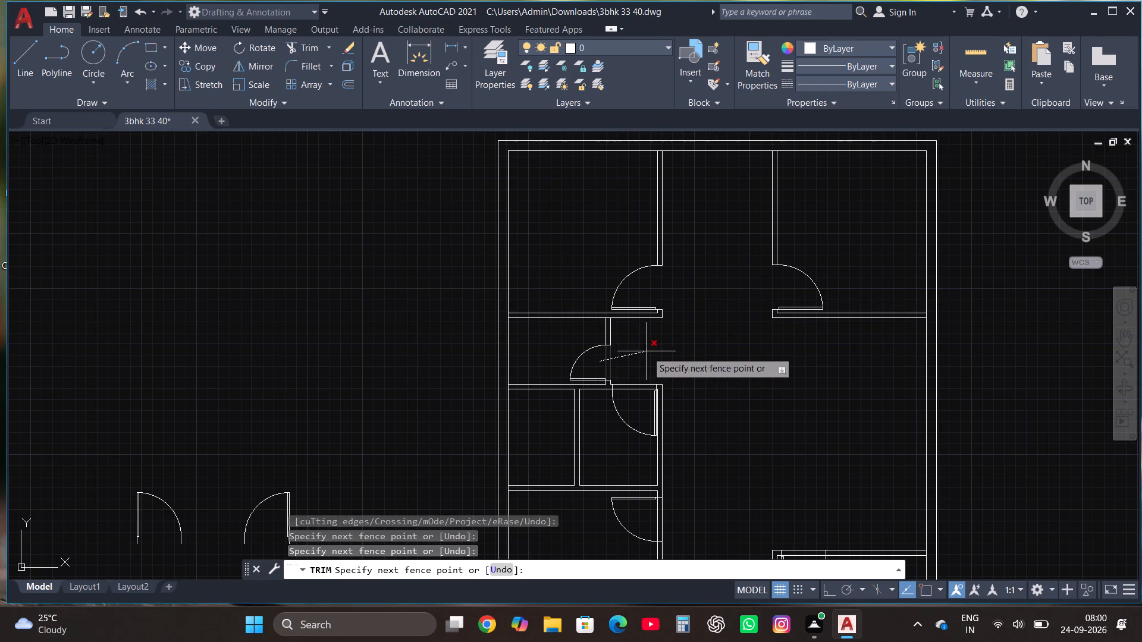
{"action": "left_click", "coordinate": [647, 351]}
{"action": "left_click", "coordinate": [634, 408]}
{"action": "left_click", "coordinate": [640, 350]}
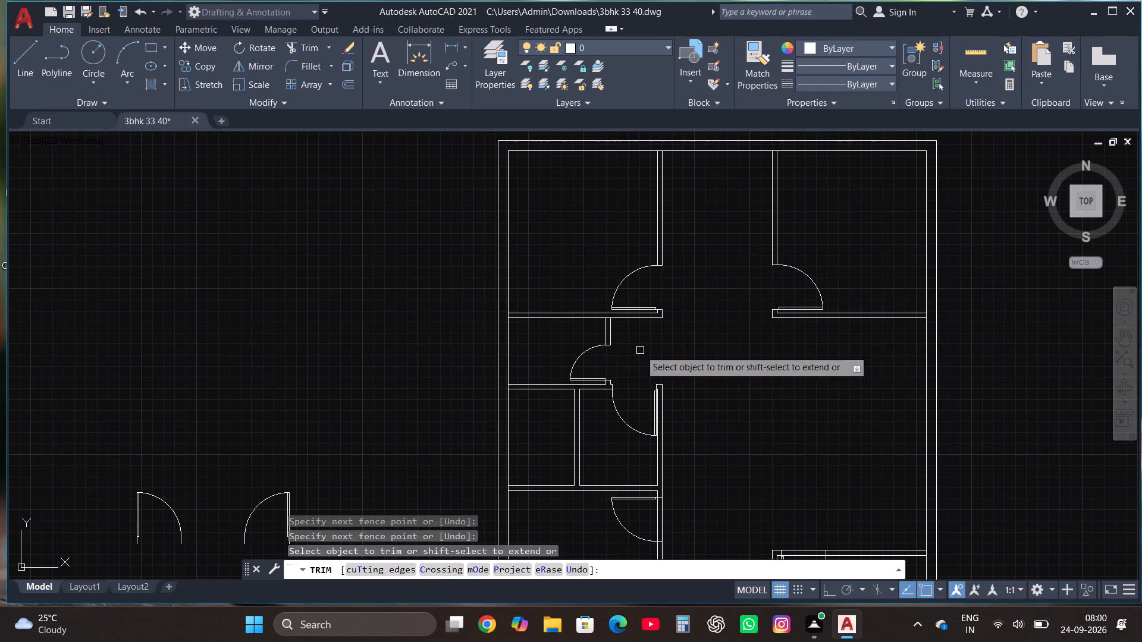
Trim the wall lines out of the door openings of the bottom-left and bottom-right rooms.
{"action": "left_click", "coordinate": [647, 523]}
{"action": "left_click", "coordinate": [689, 510]}
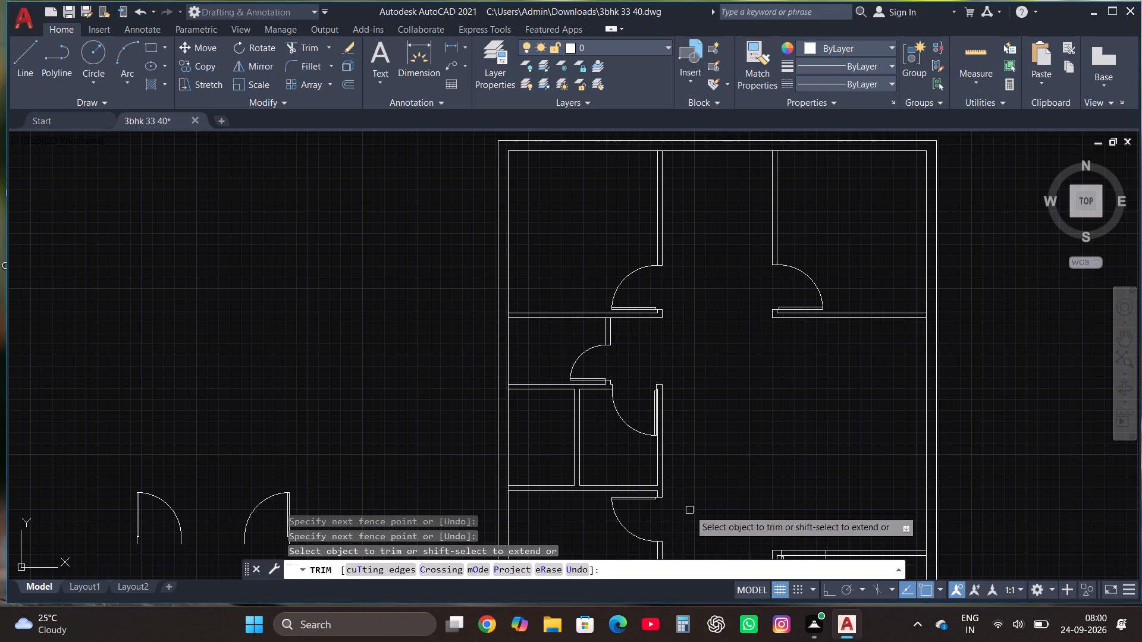
{"action": "scroll", "coordinate": [712, 398], "scroll_direction": "down", "scroll_amount": 2}
{"action": "scroll", "coordinate": [746, 482], "scroll_direction": "up", "scroll_amount": 2}
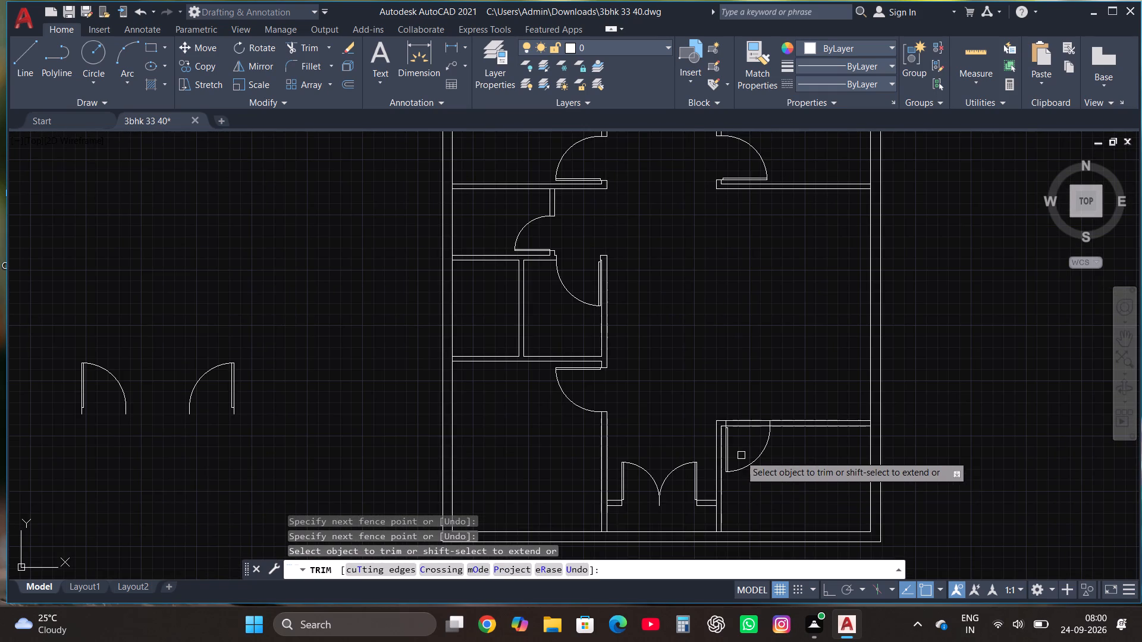
{"action": "left_click", "coordinate": [743, 443]}
{"action": "left_click", "coordinate": [745, 367]}
{"action": "scroll", "coordinate": [745, 367], "scroll_direction": "down", "scroll_amount": 2}
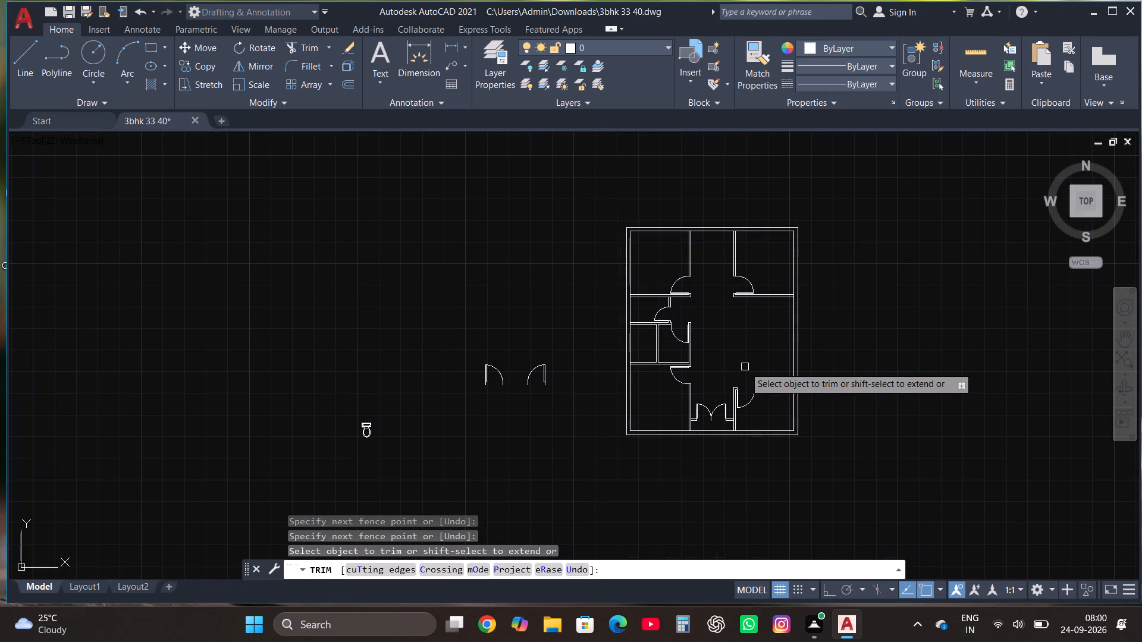
{"action": "key", "text": "Escape"}
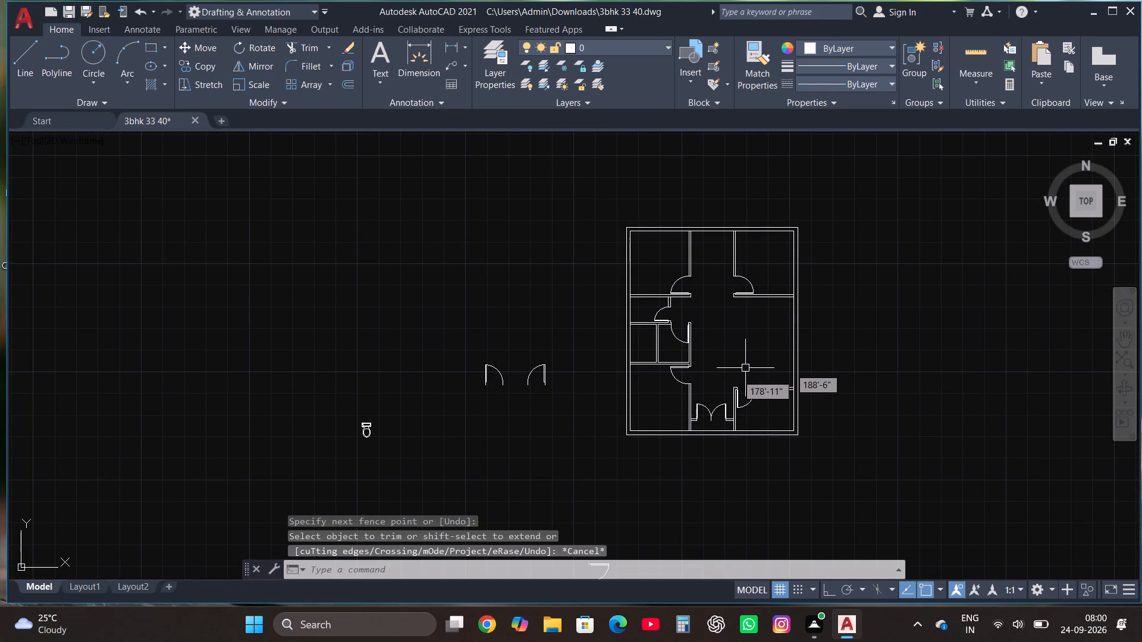
Copy the spare toilet block in Multiple mode into the lower toilet, with its tank against the top wall near the left corner.
{"action": "scroll", "coordinate": [709, 394], "scroll_direction": "down", "scroll_amount": 1}
{"action": "scroll", "coordinate": [787, 377], "scroll_direction": "up", "scroll_amount": 1}
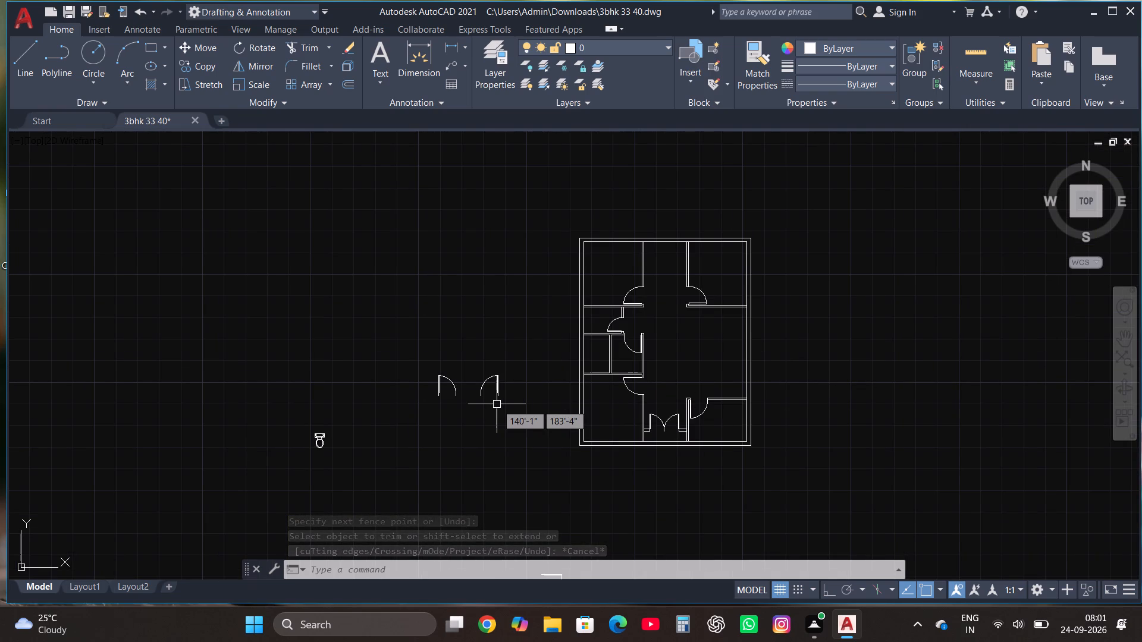
{"action": "left_click", "coordinate": [321, 435]}
{"action": "left_click", "coordinate": [196, 63]}
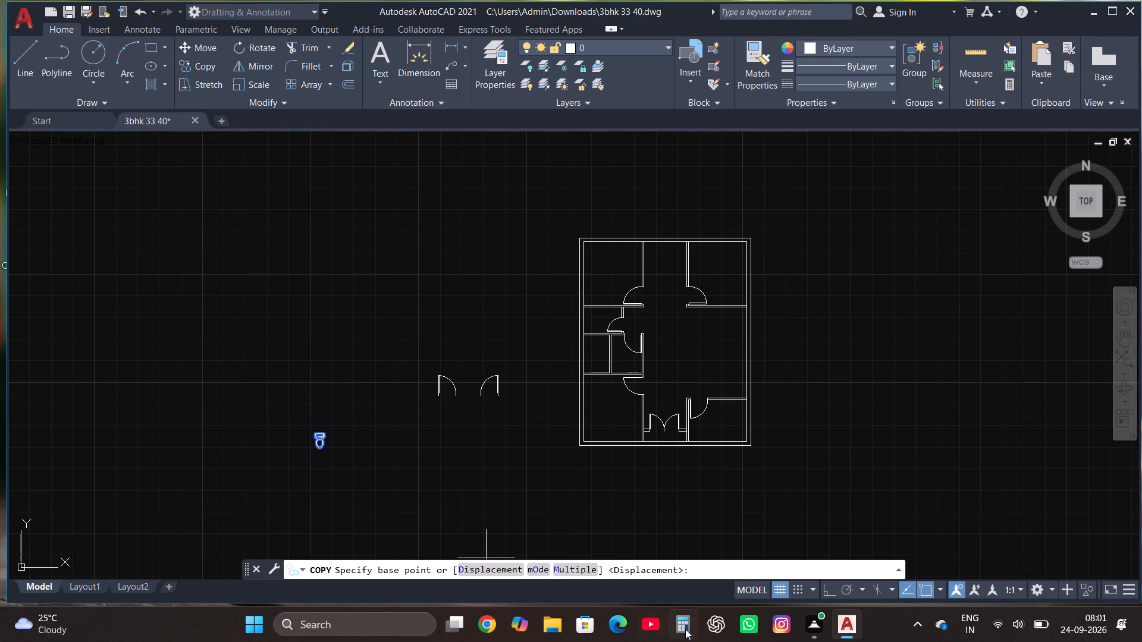
{"action": "left_click", "coordinate": [573, 566]}
{"action": "scroll", "coordinate": [344, 430], "scroll_direction": "up", "scroll_amount": 4}
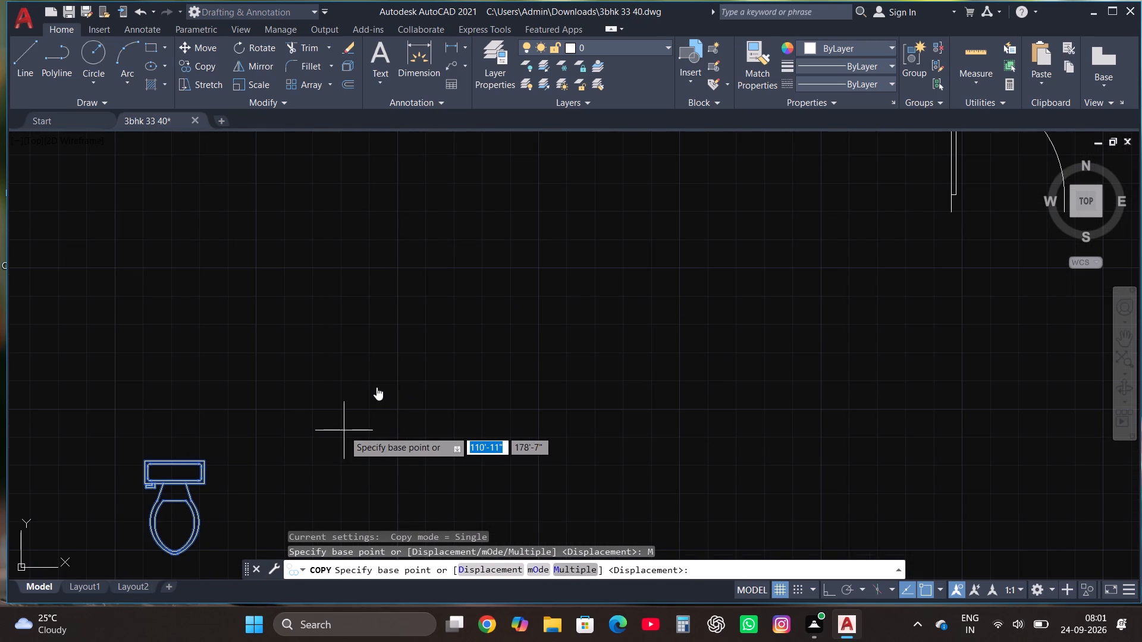
{"action": "scroll", "coordinate": [785, 285], "scroll_direction": "down", "scroll_amount": 3}
{"action": "scroll", "coordinate": [608, 317], "scroll_direction": "up", "scroll_amount": 2}
{"action": "scroll", "coordinate": [710, 339], "scroll_direction": "up", "scroll_amount": 4}
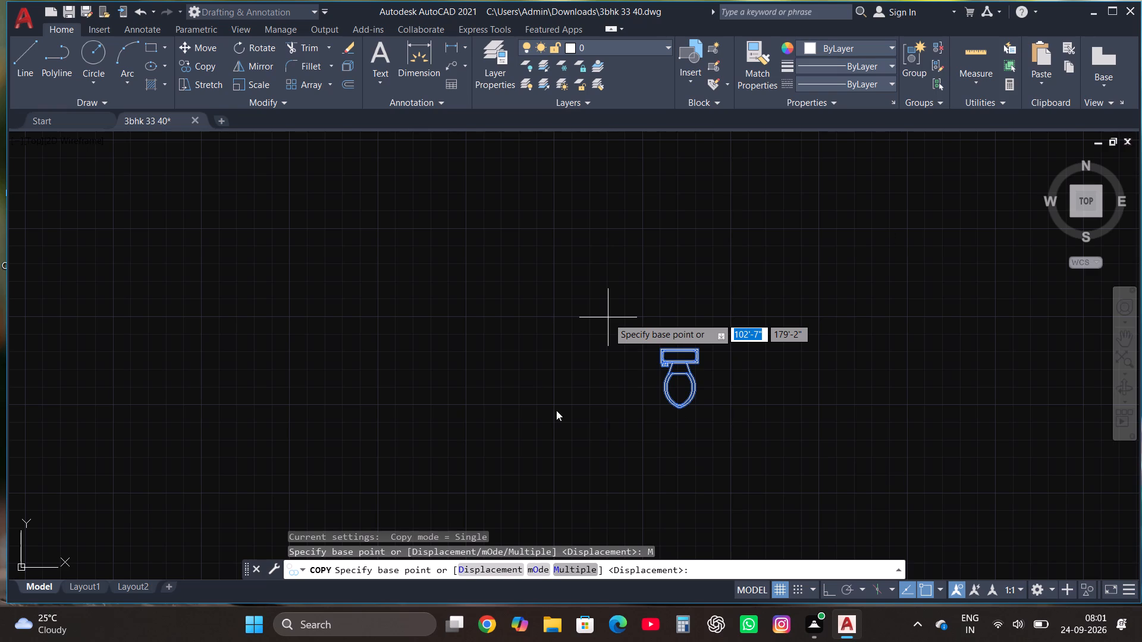
{"action": "left_click", "coordinate": [695, 366]}
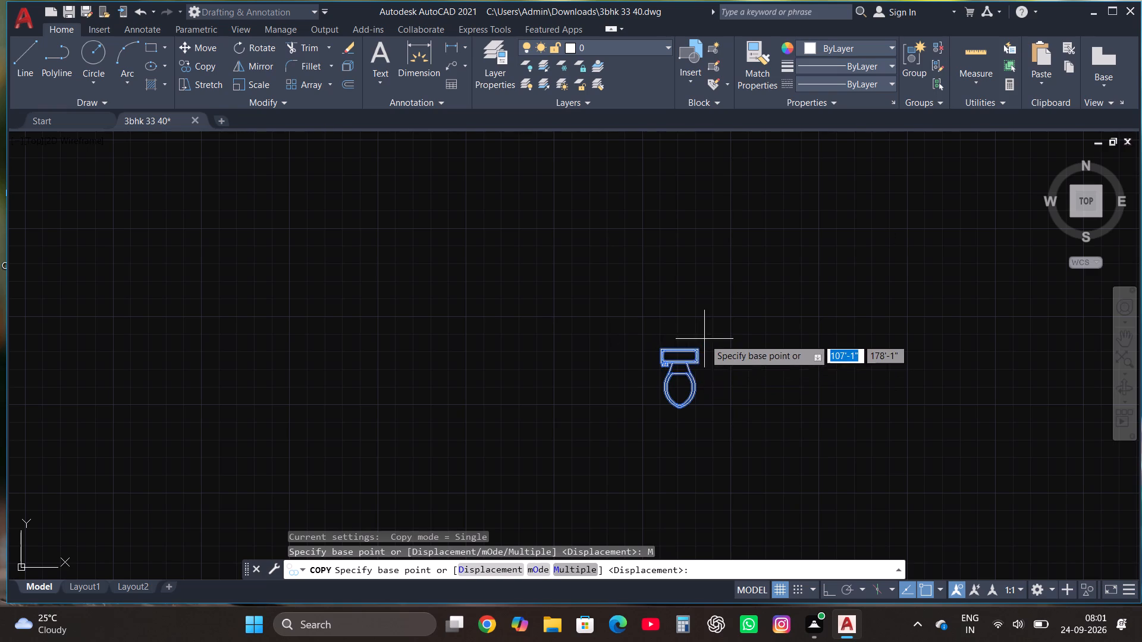
{"action": "scroll", "coordinate": [704, 339], "scroll_direction": "up", "scroll_amount": 2}
{"action": "left_click", "coordinate": [687, 364]}
{"action": "scroll", "coordinate": [585, 350], "scroll_direction": "down", "scroll_amount": 4}
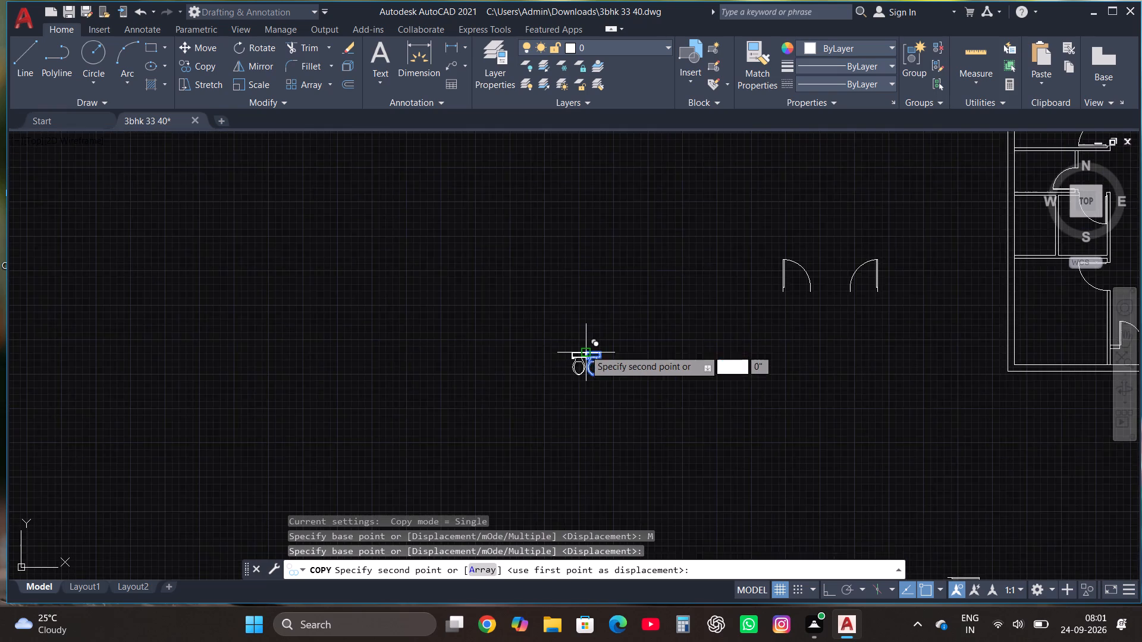
{"action": "scroll", "coordinate": [585, 350], "scroll_direction": "down", "scroll_amount": 3}
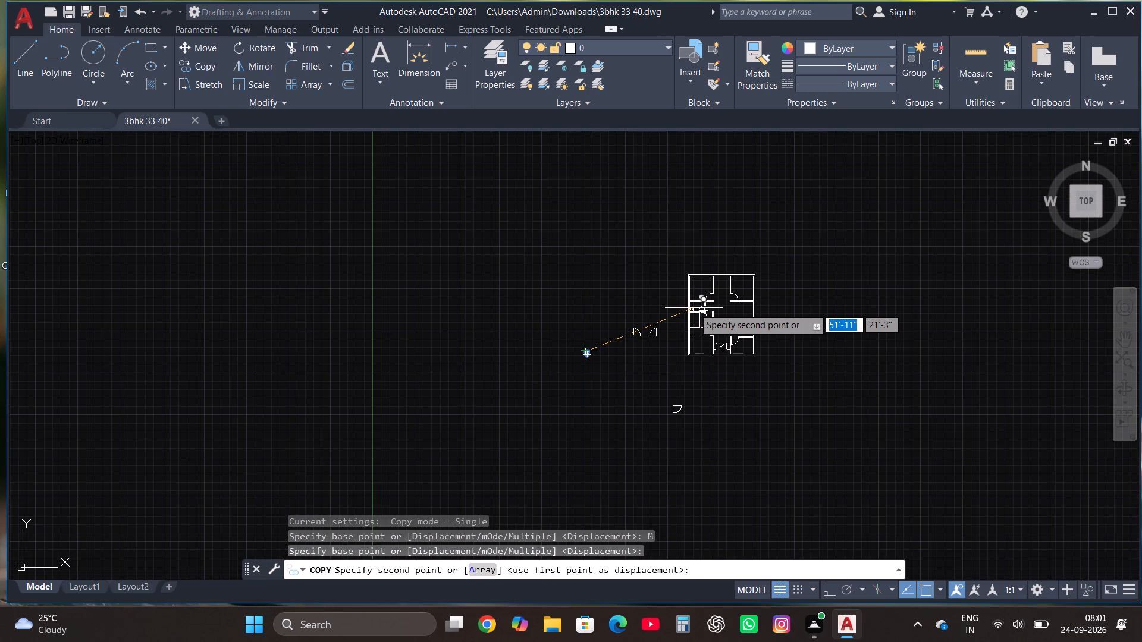
{"action": "scroll", "coordinate": [761, 309], "scroll_direction": "up", "scroll_amount": 3}
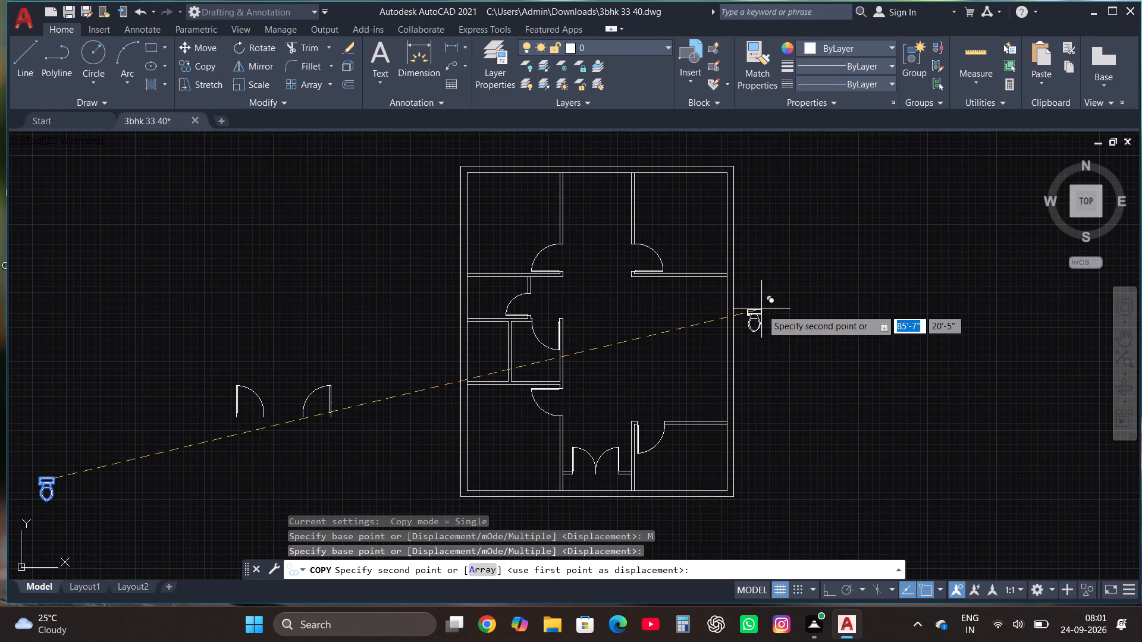
{"action": "scroll", "coordinate": [488, 304], "scroll_direction": "up", "scroll_amount": 4}
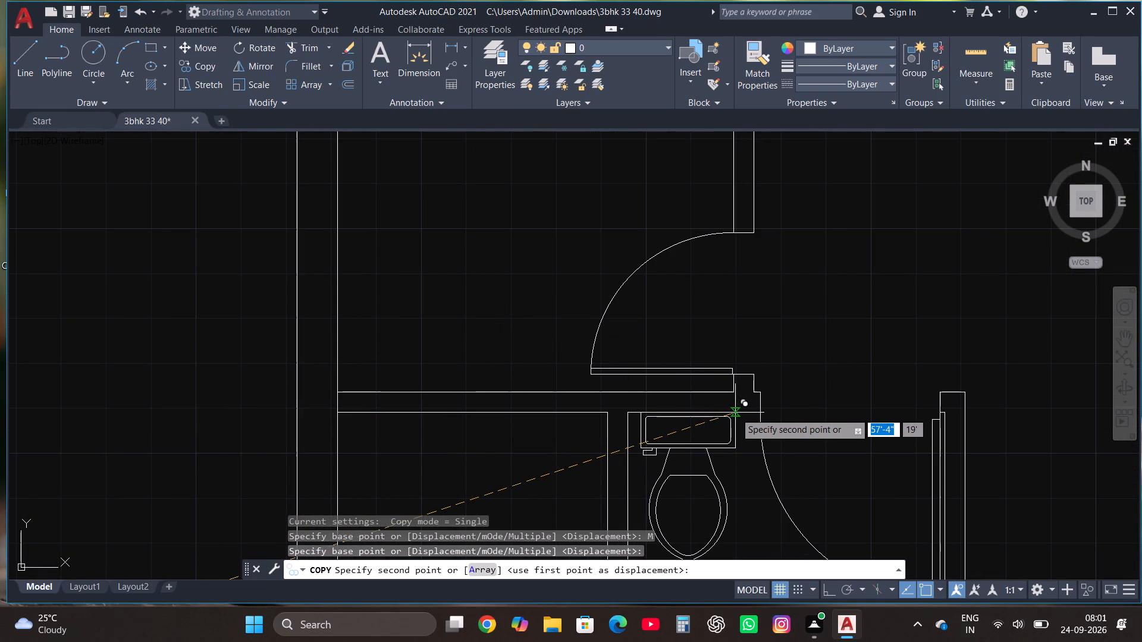
{"action": "left_click", "coordinate": [736, 413]}
Place another toilet copy in the upper toilet, with its tank against the top wall near the outer wall.
{"action": "scroll", "coordinate": [666, 370], "scroll_direction": "down", "scroll_amount": 3}
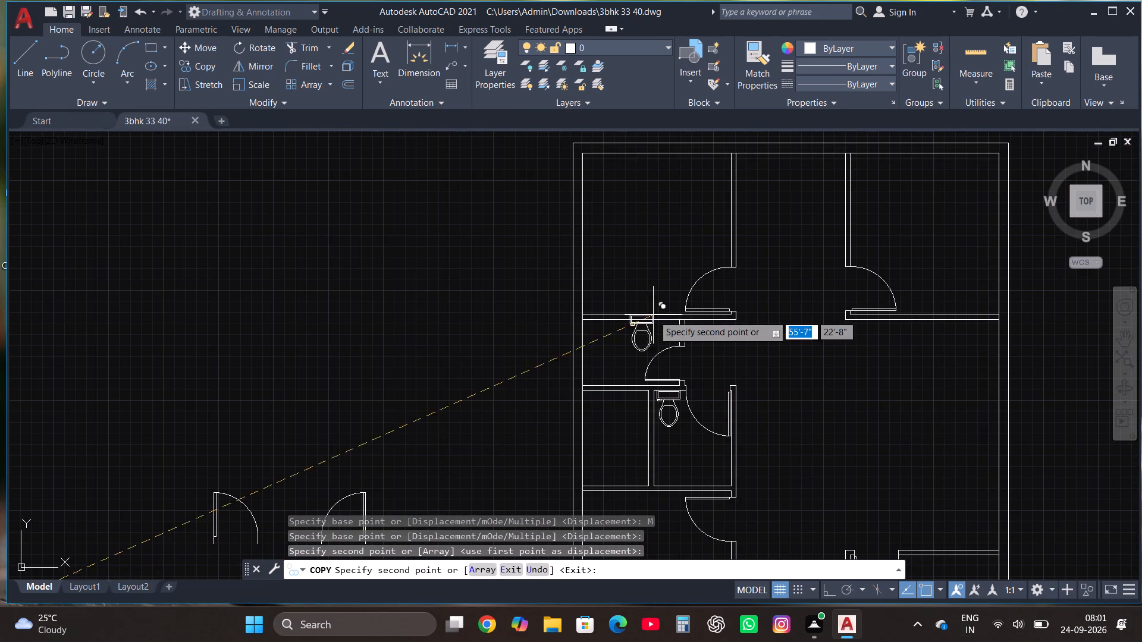
{"action": "scroll", "coordinate": [613, 321], "scroll_direction": "up", "scroll_amount": 3}
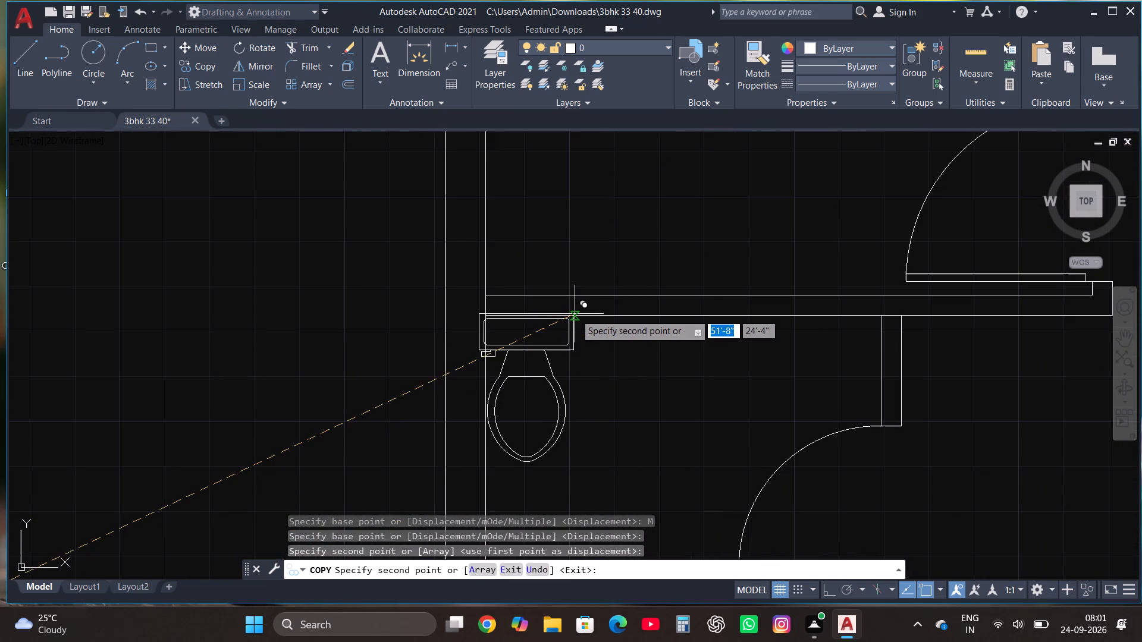
{"action": "left_click", "coordinate": [608, 316]}
{"action": "scroll", "coordinate": [647, 165], "scroll_direction": "down", "scroll_amount": 4}
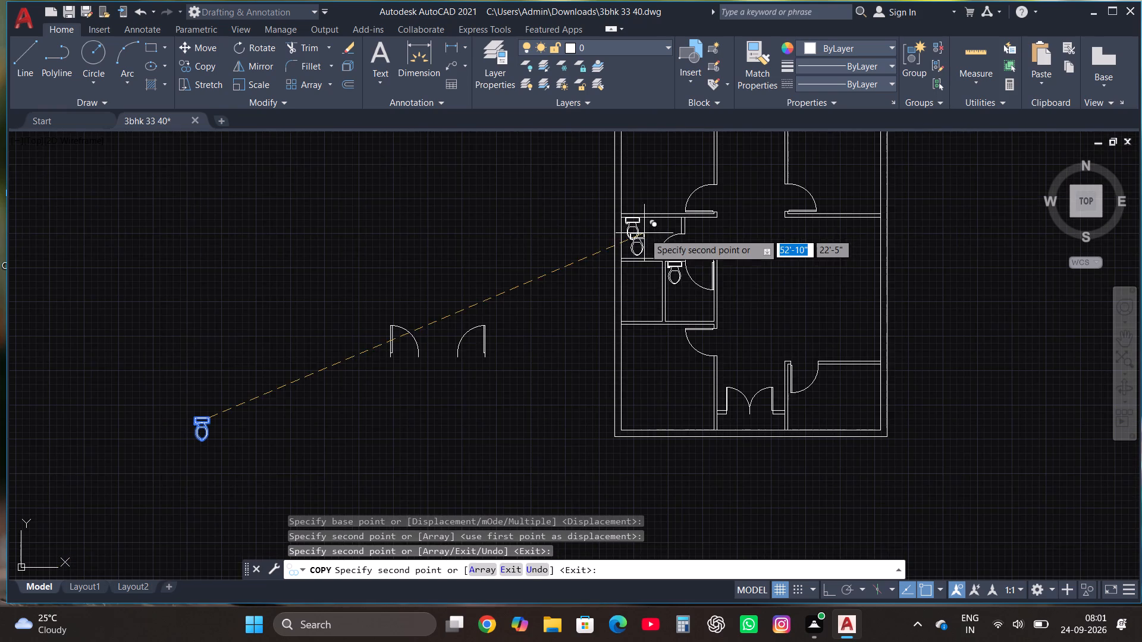
{"action": "key", "text": "Escape"}
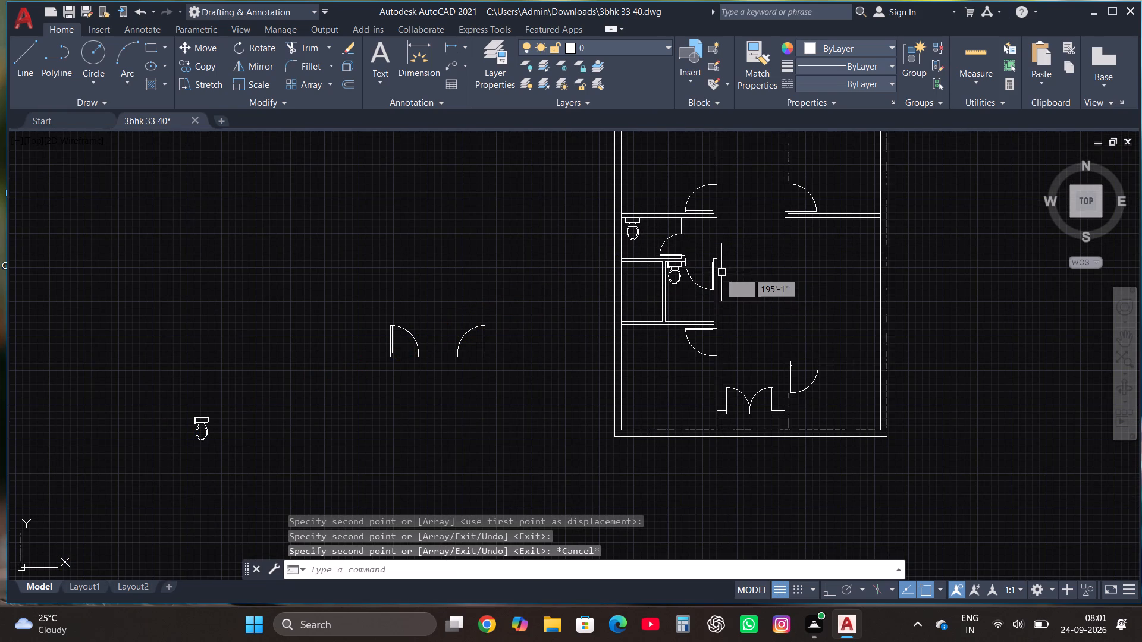
Draw two corner-to-corner diagonal lines crossing the small shaft beside the lower toilet.
{"action": "scroll", "coordinate": [719, 272], "scroll_direction": "up", "scroll_amount": 2}
{"action": "left_click", "coordinate": [29, 46]}
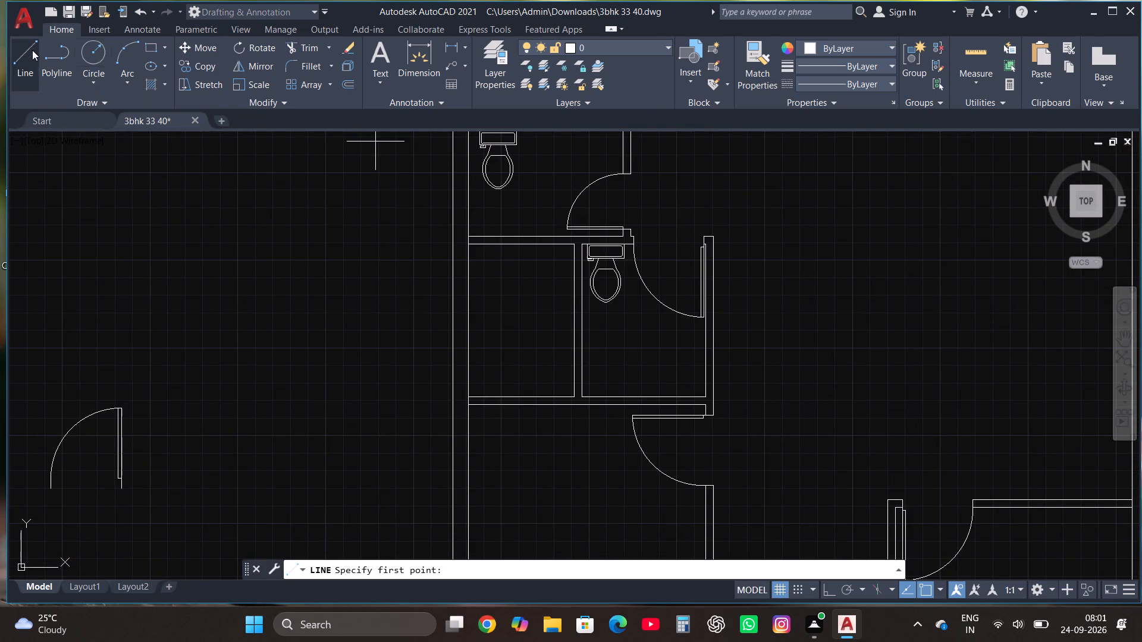
{"action": "left_click", "coordinate": [468, 397]}
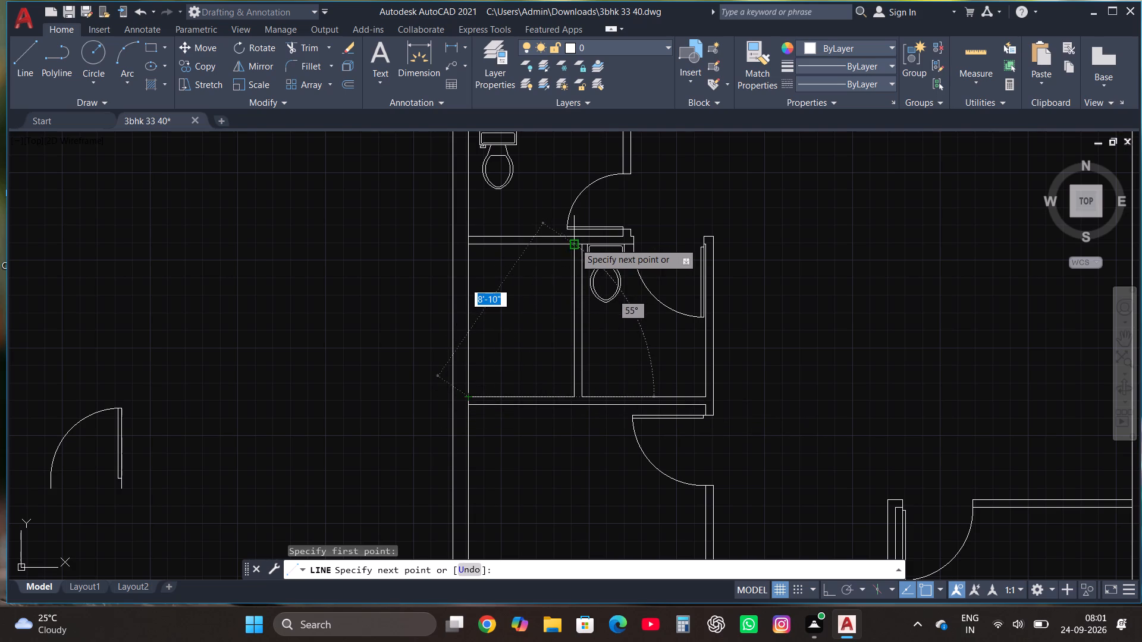
{"action": "left_click", "coordinate": [573, 244]}
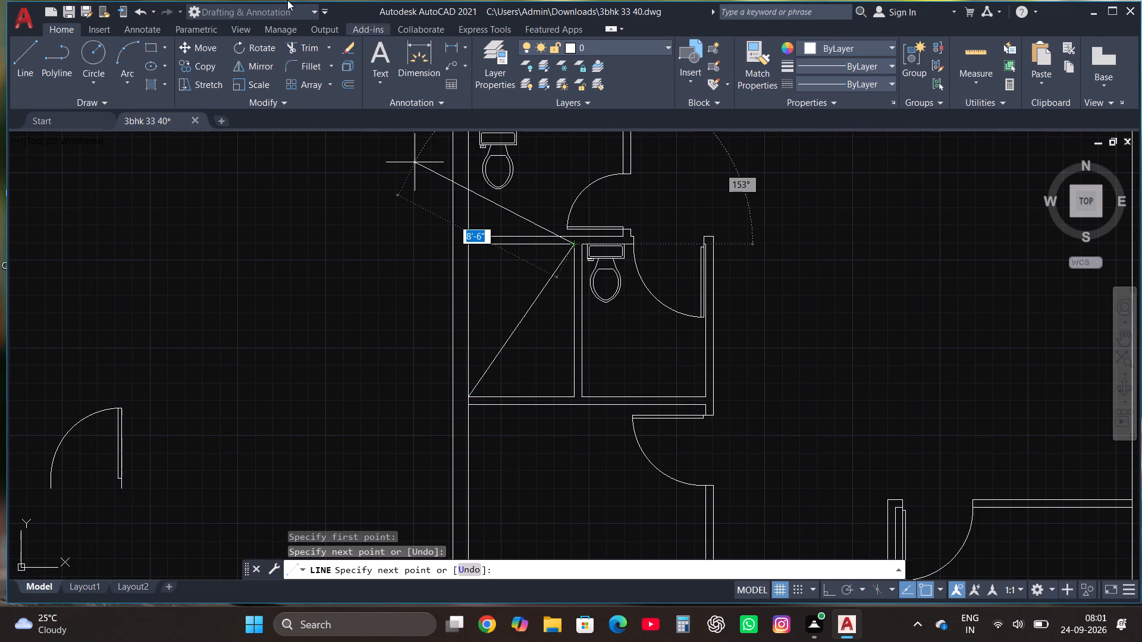
{"action": "left_click", "coordinate": [21, 49]}
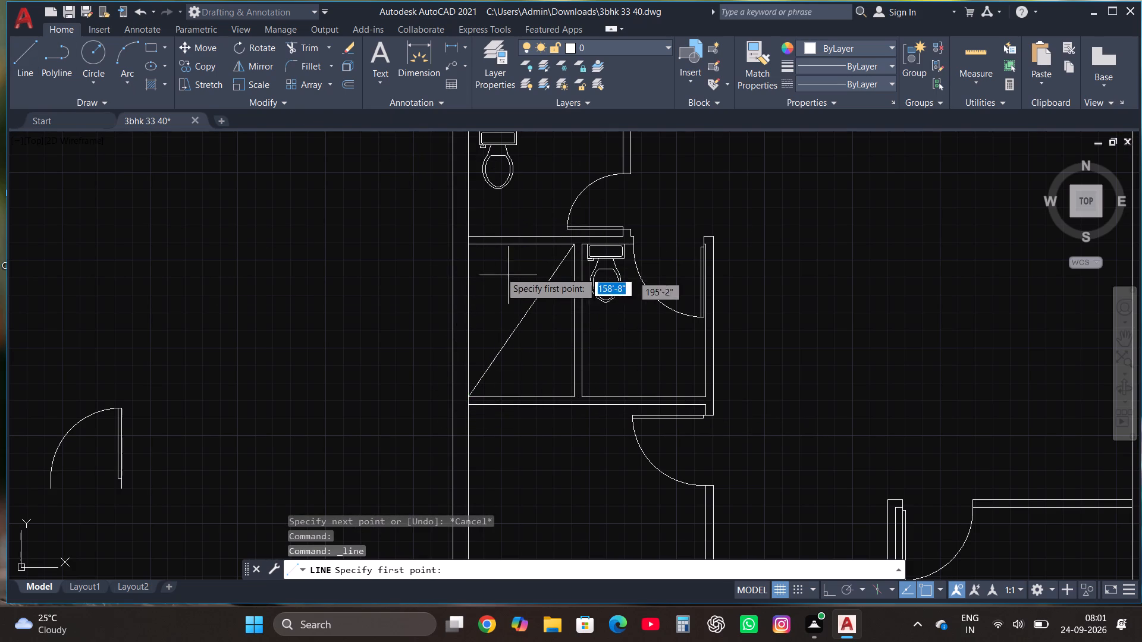
{"action": "left_click", "coordinate": [470, 247]}
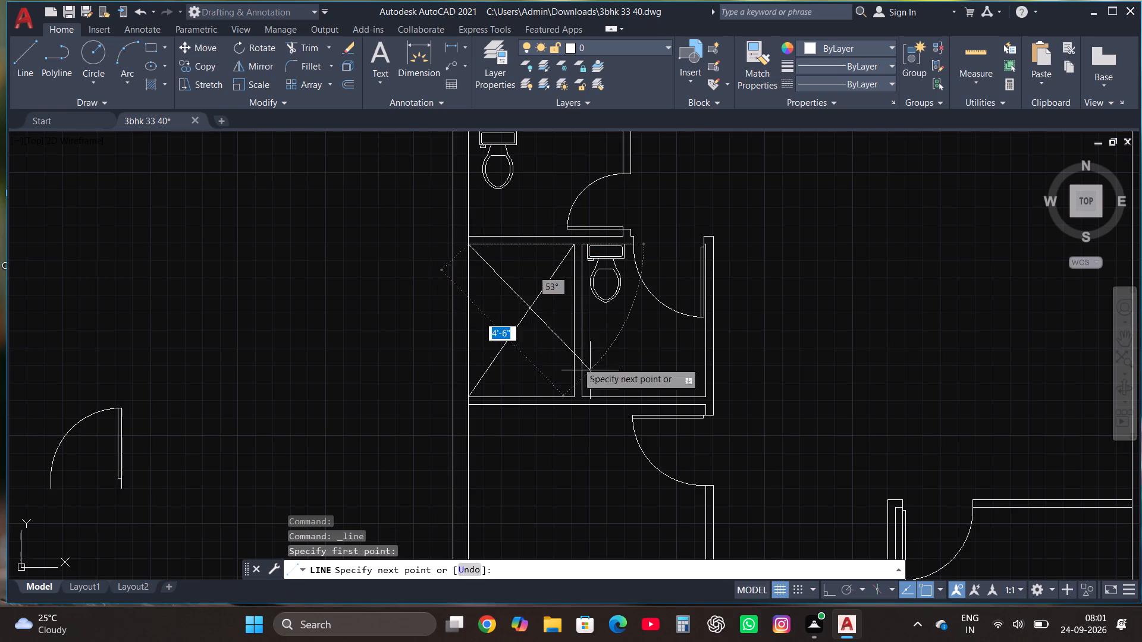
{"action": "left_click", "coordinate": [570, 396]}
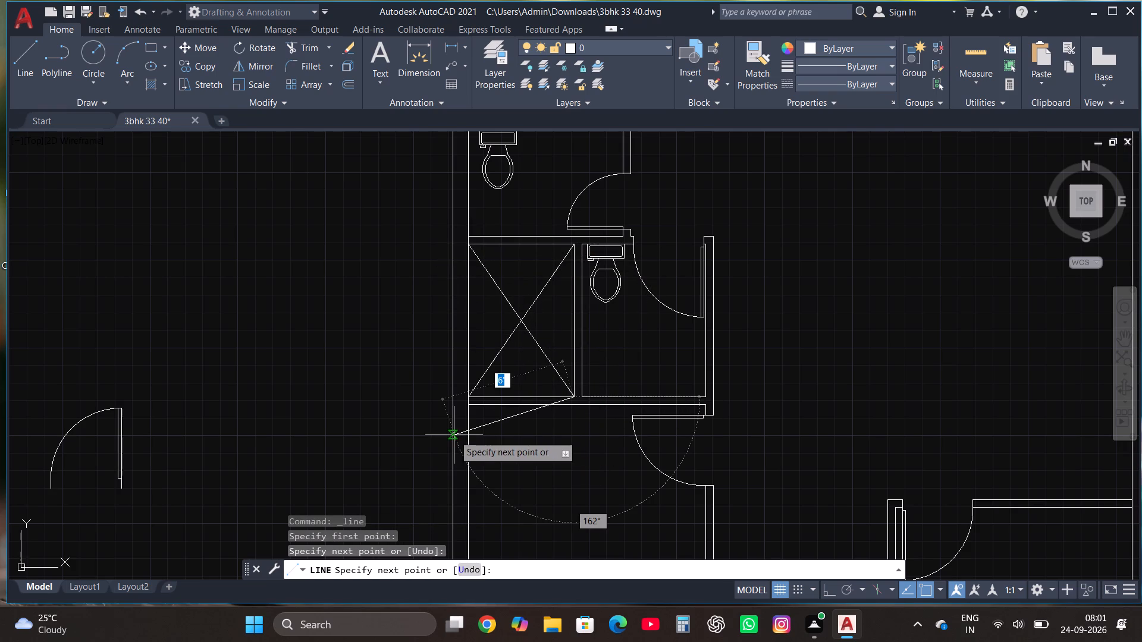
{"action": "key", "text": "Escape"}
Draw a washbasin rectangle about 8" wide by 1'-1" high in the lower toilet, near the right wall below the door.
{"action": "scroll", "coordinate": [650, 303], "scroll_direction": "down", "scroll_amount": 1}
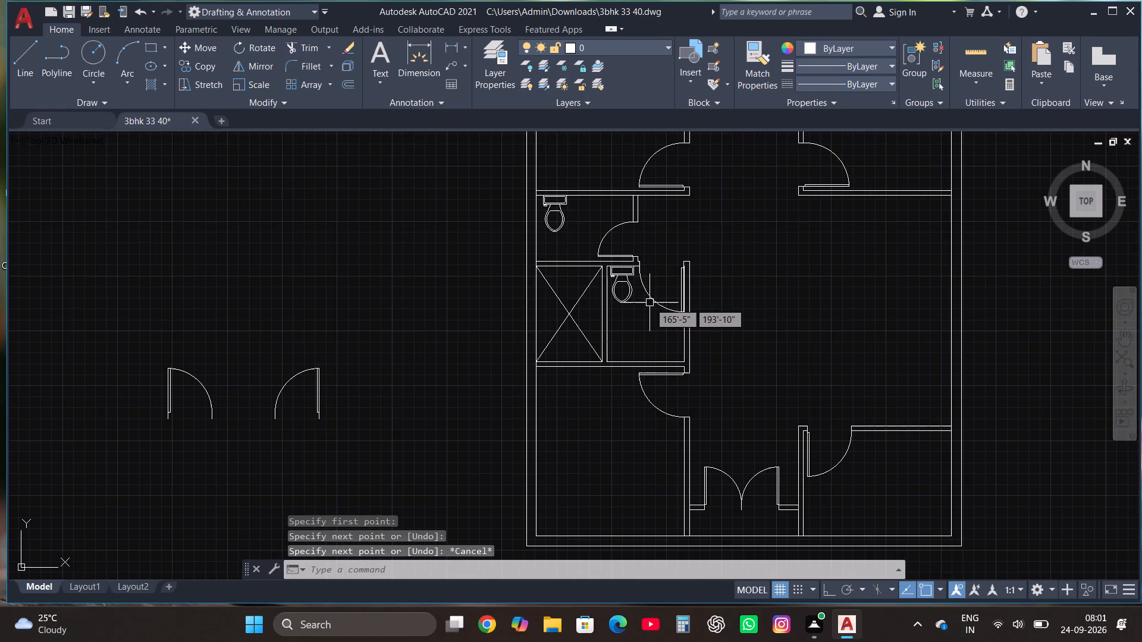
{"action": "scroll", "coordinate": [701, 347], "scroll_direction": "up", "scroll_amount": 1}
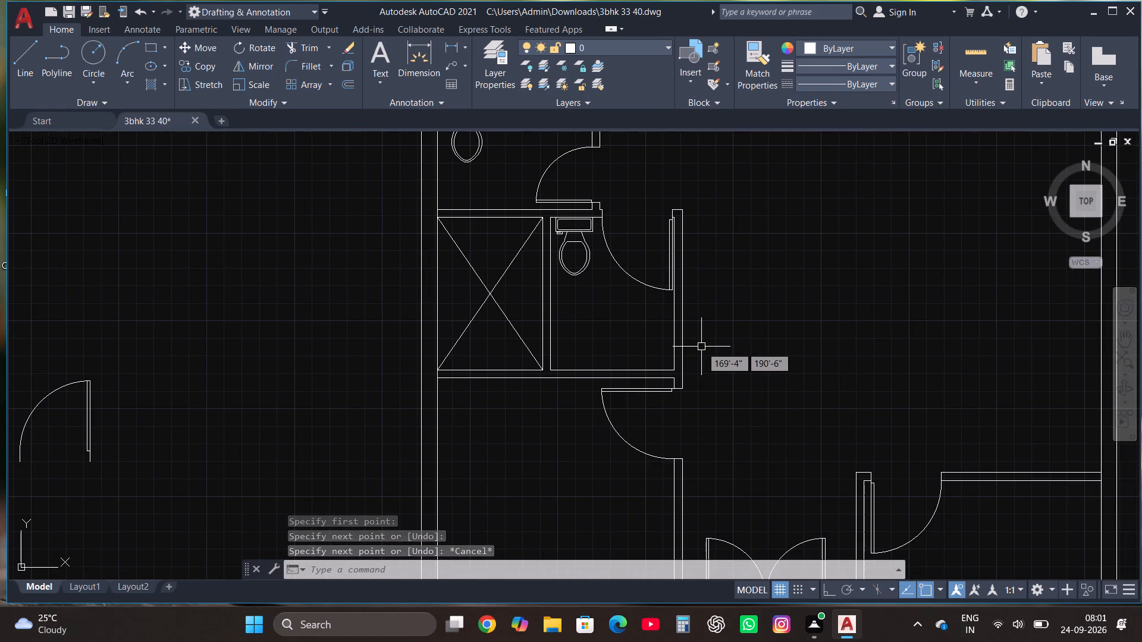
{"action": "scroll", "coordinate": [701, 347], "scroll_direction": "up", "scroll_amount": 1}
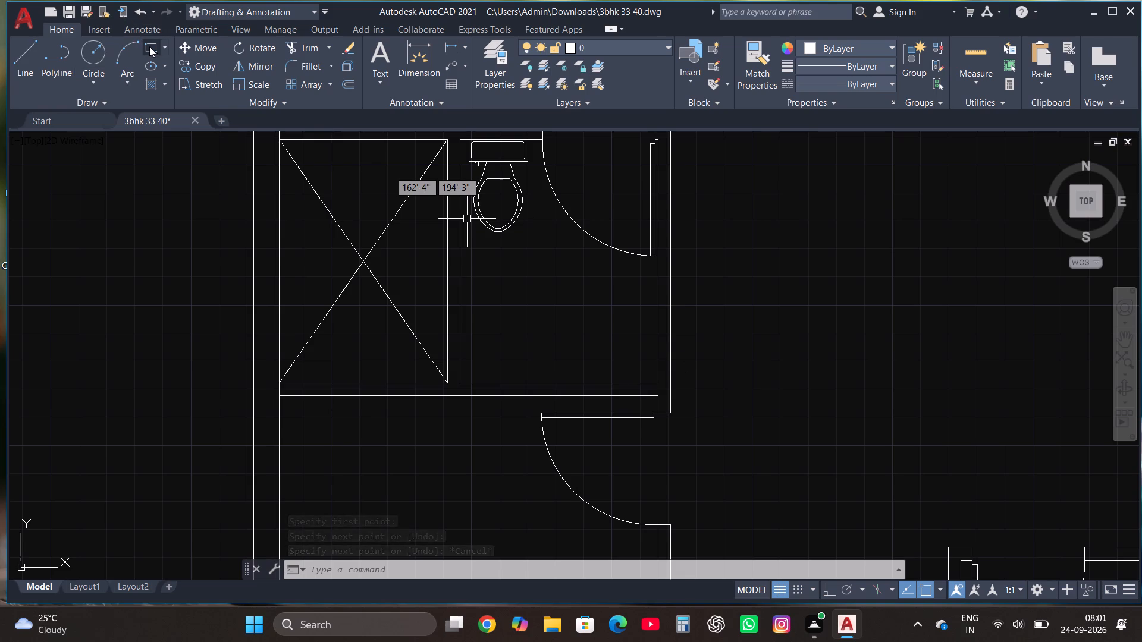
{"action": "left_click", "coordinate": [150, 46]}
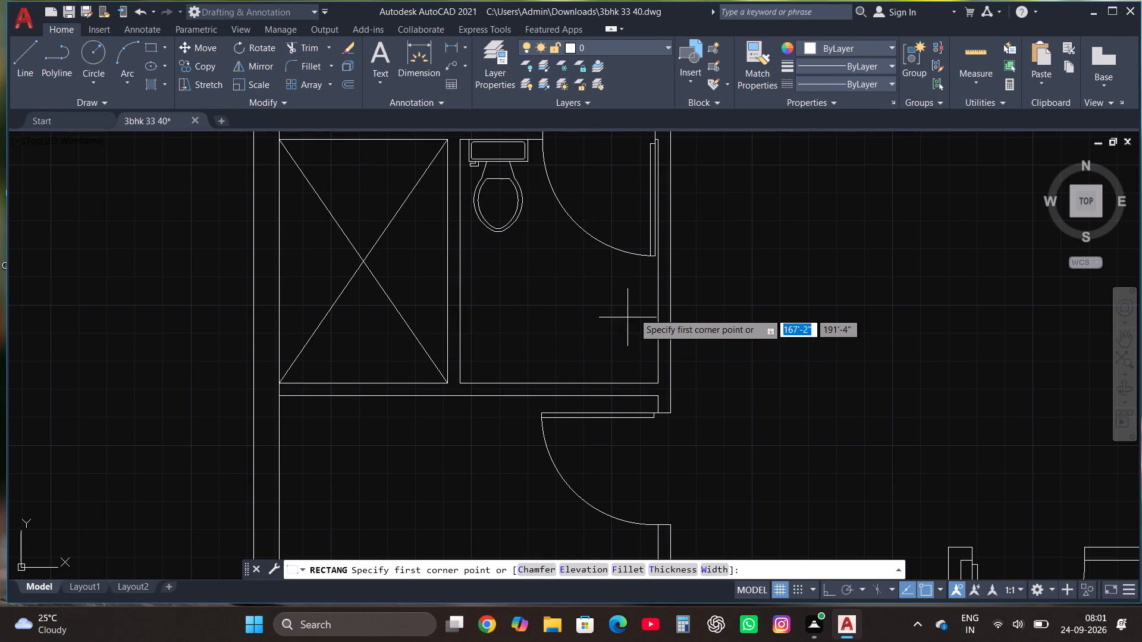
{"action": "scroll", "coordinate": [634, 316], "scroll_direction": "up", "scroll_amount": 1}
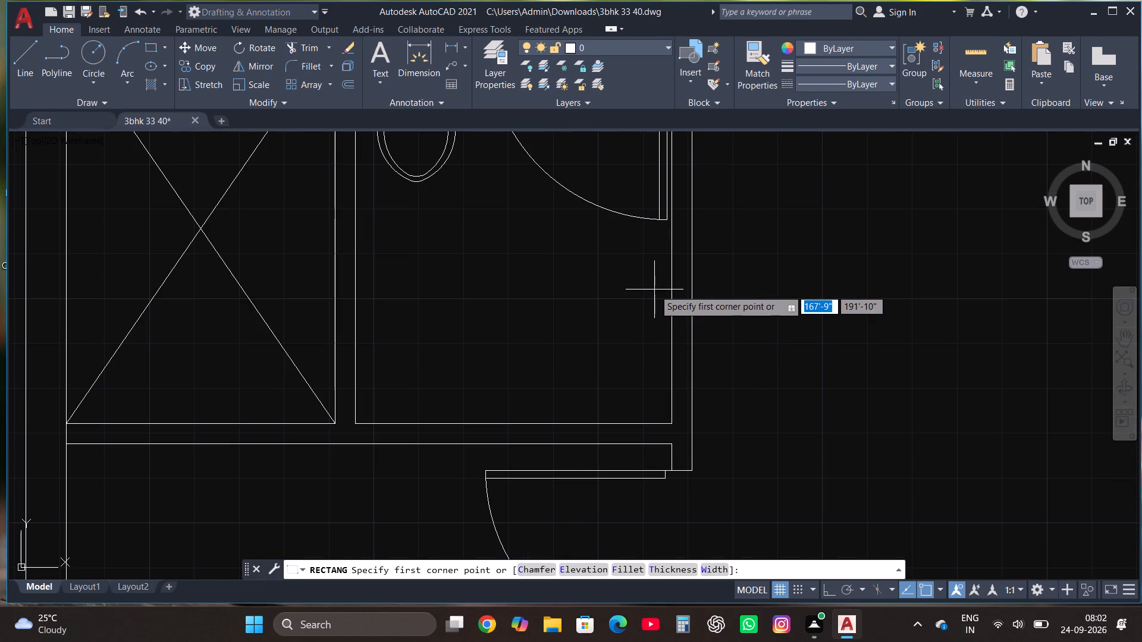
{"action": "left_click", "coordinate": [654, 289]}
{"action": "left_click", "coordinate": [619, 348]}
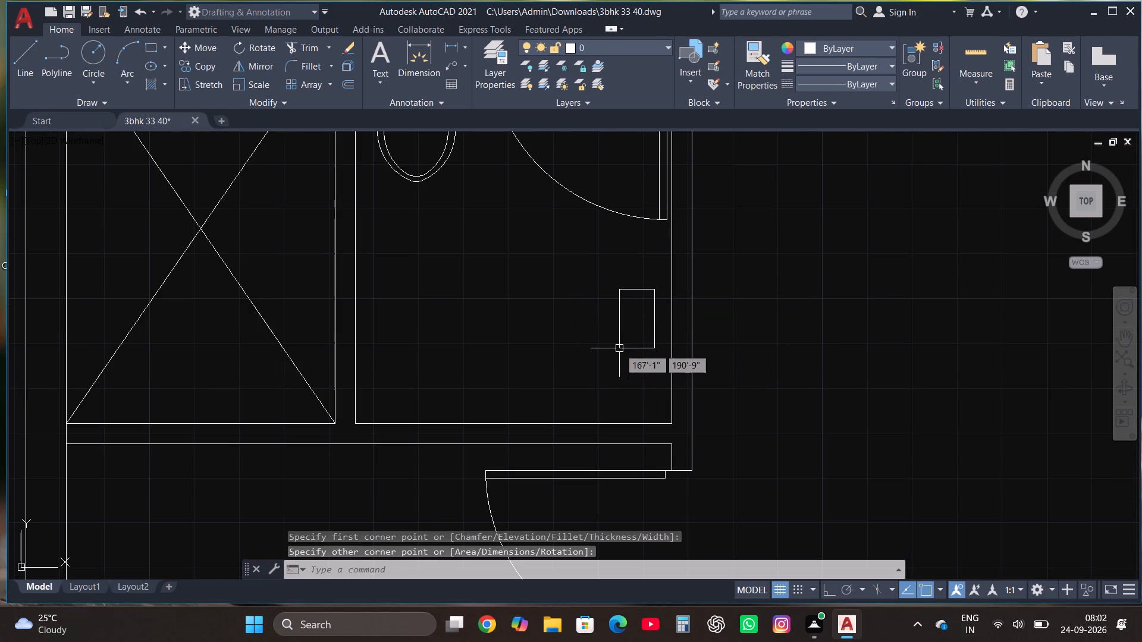
Offset the washbasin rectangle inward by about 1" to form the inner rim.
{"action": "left_click", "coordinate": [619, 326]}
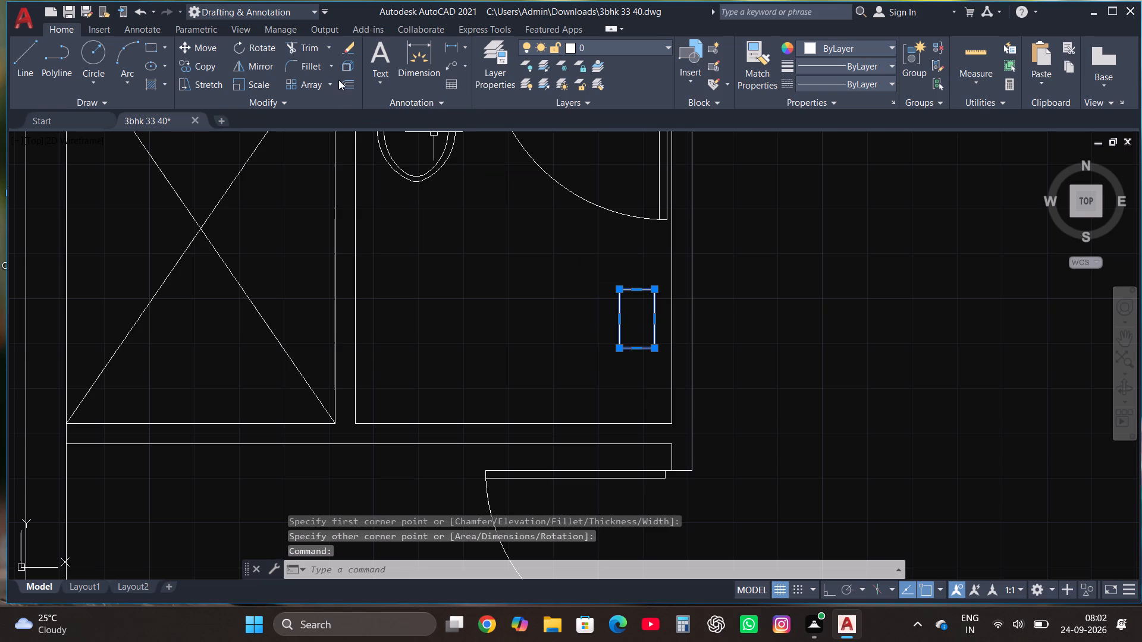
{"action": "left_click", "coordinate": [350, 80]}
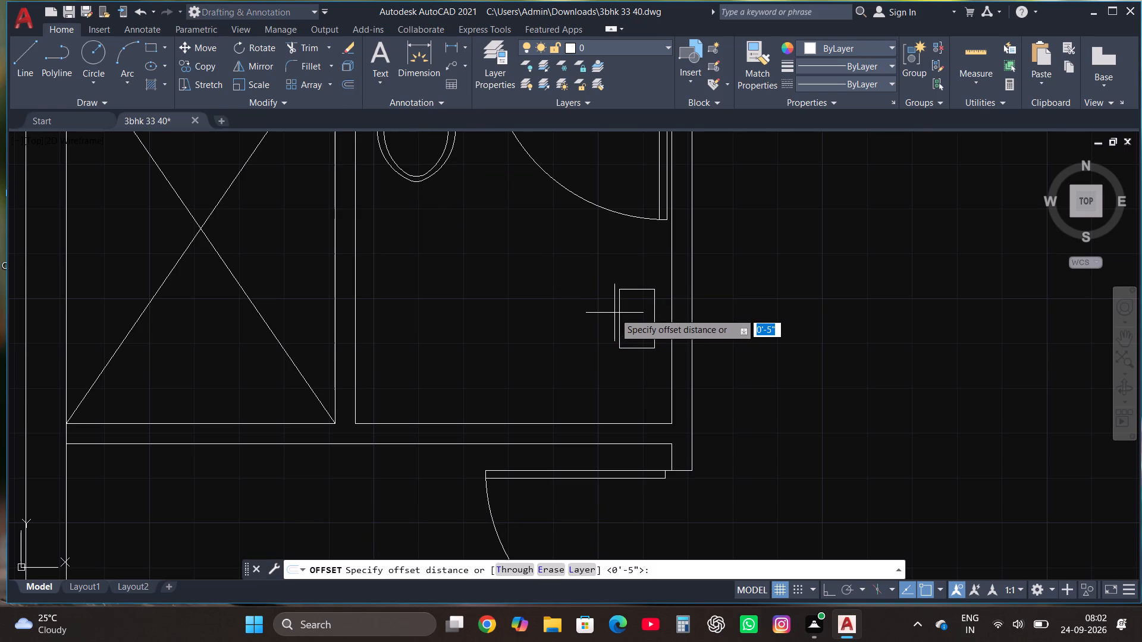
{"action": "left_click", "coordinate": [617, 315]}
{"action": "left_click", "coordinate": [622, 317]}
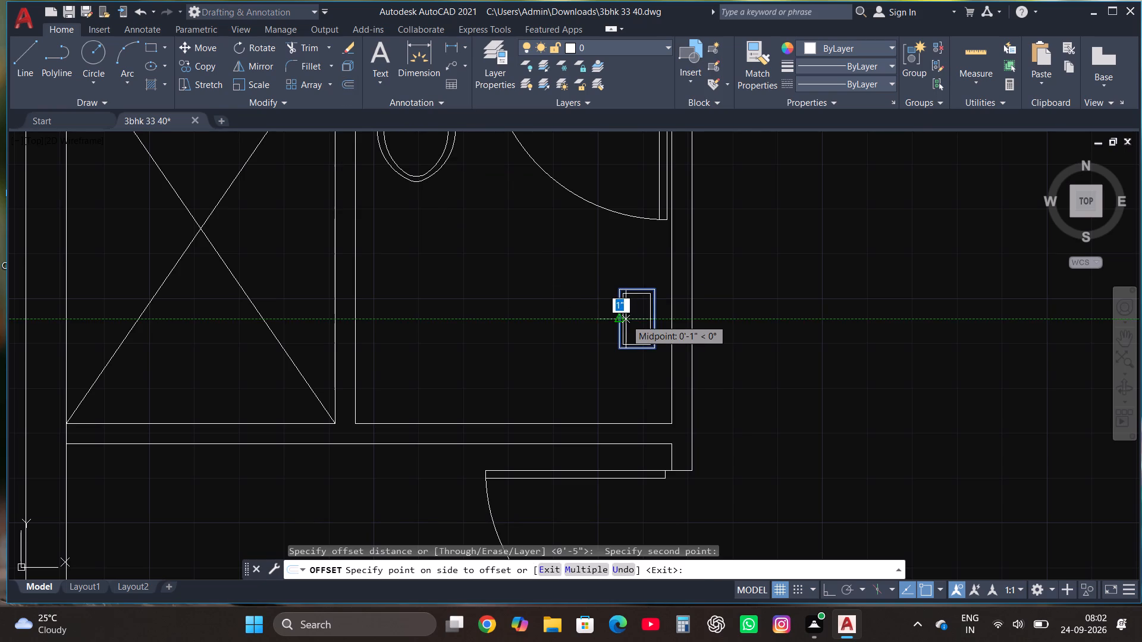
{"action": "left_click", "coordinate": [629, 321]}
{"action": "key", "text": "Escape"}
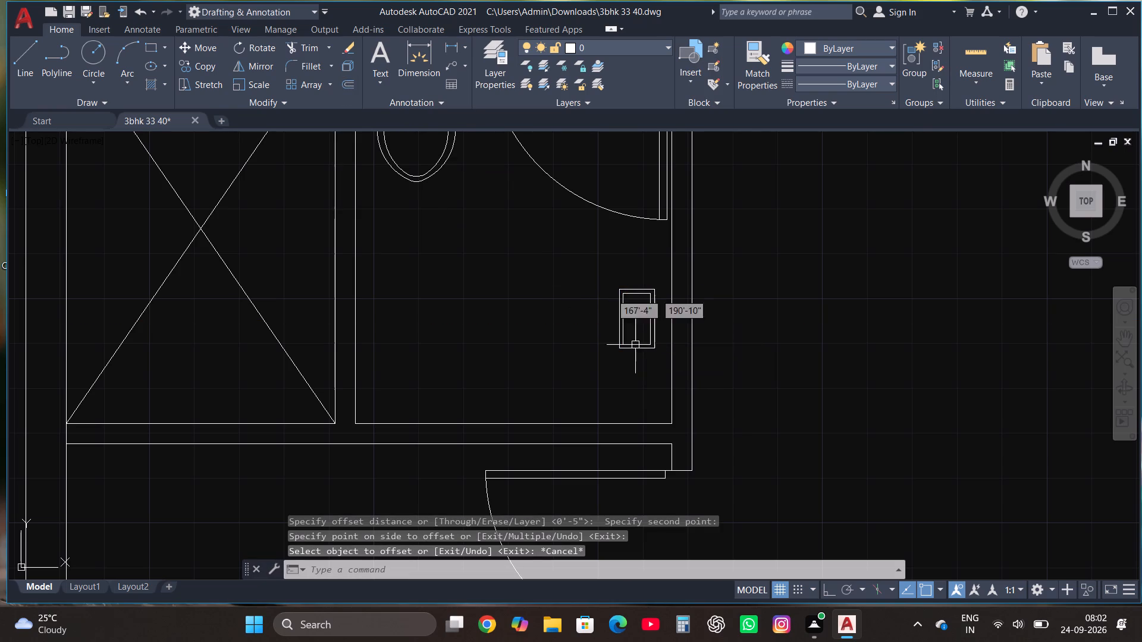
Draw a small drain circle inside the inner rectangle, midway along its wall-side edge.
{"action": "left_click", "coordinate": [91, 45]}
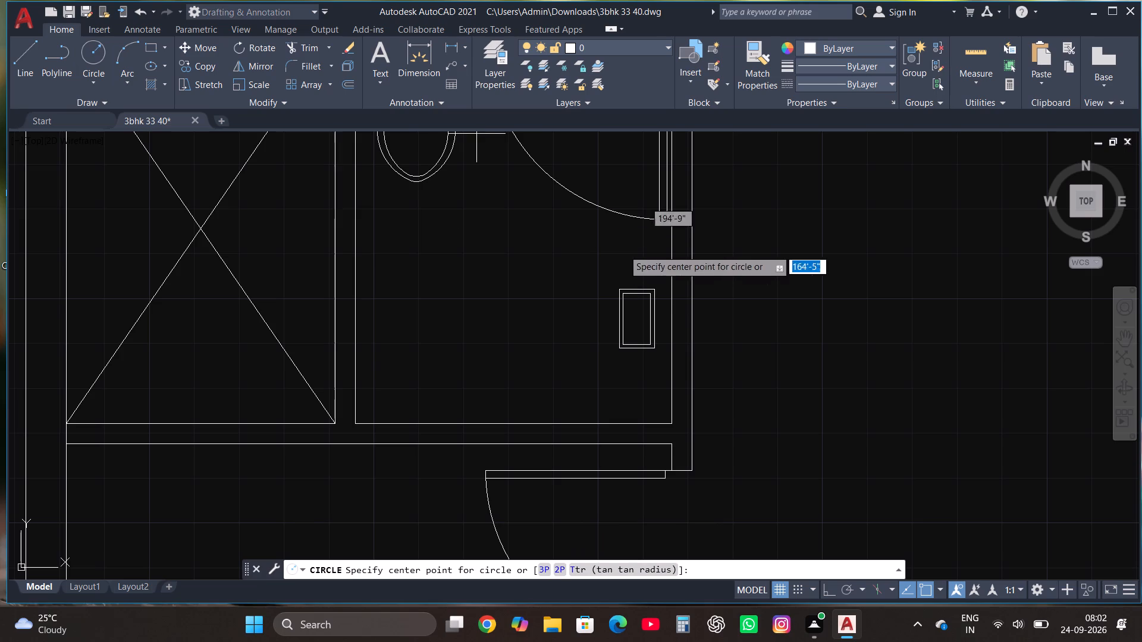
{"action": "scroll", "coordinate": [673, 287], "scroll_direction": "up", "scroll_amount": 2}
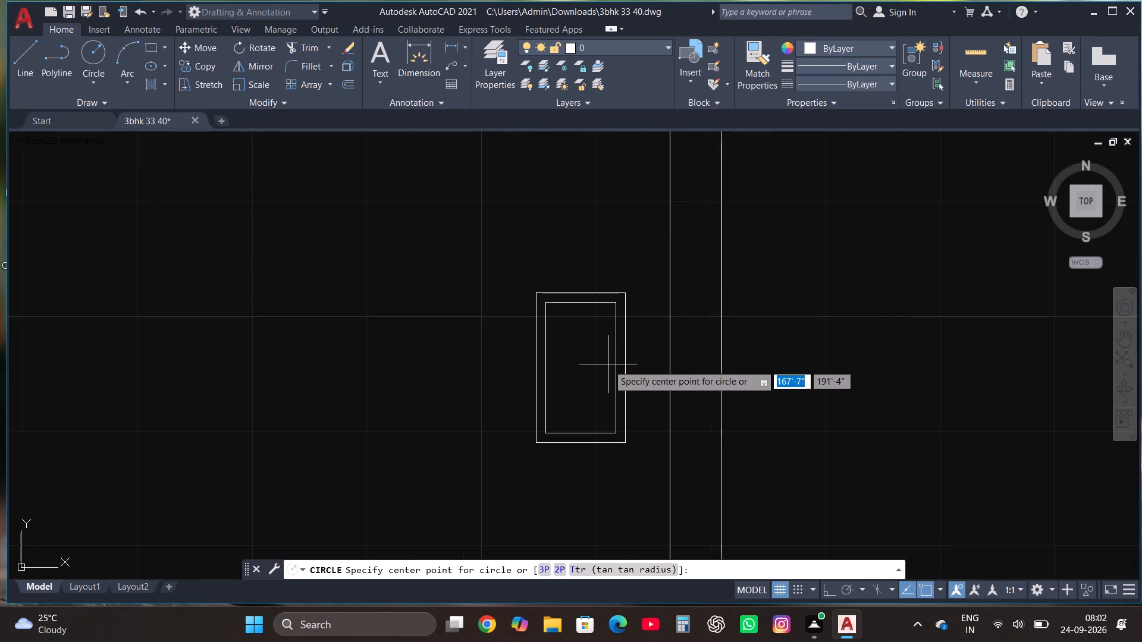
{"action": "left_click", "coordinate": [608, 364]}
{"action": "left_click", "coordinate": [604, 361]}
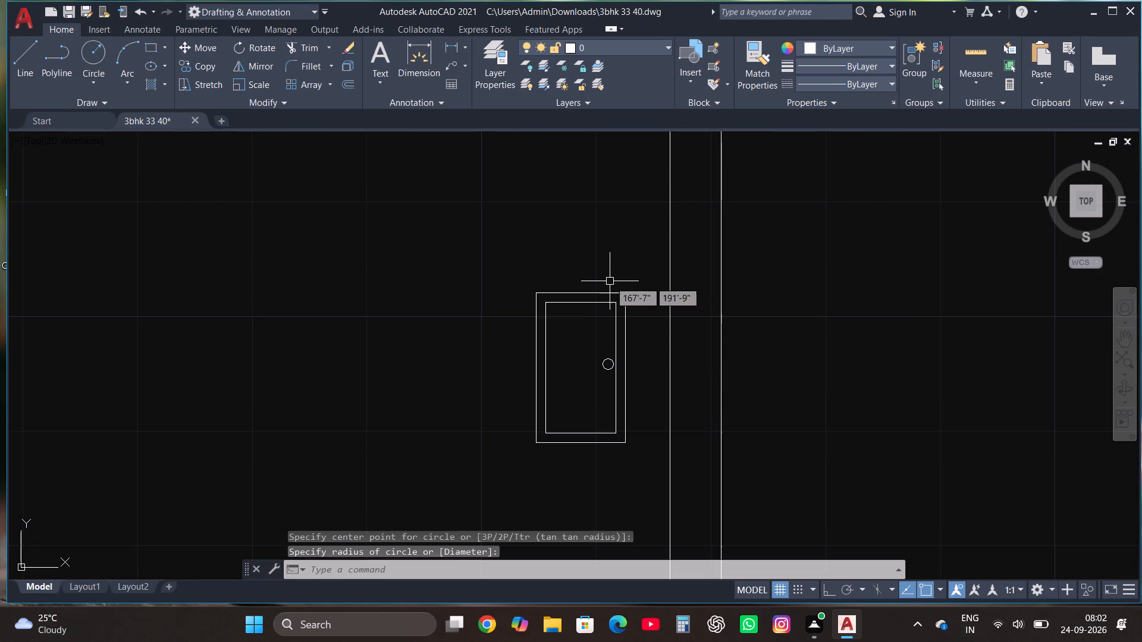
{"action": "scroll", "coordinate": [612, 275], "scroll_direction": "down", "scroll_amount": 1}
{"action": "key", "text": "Escape"}
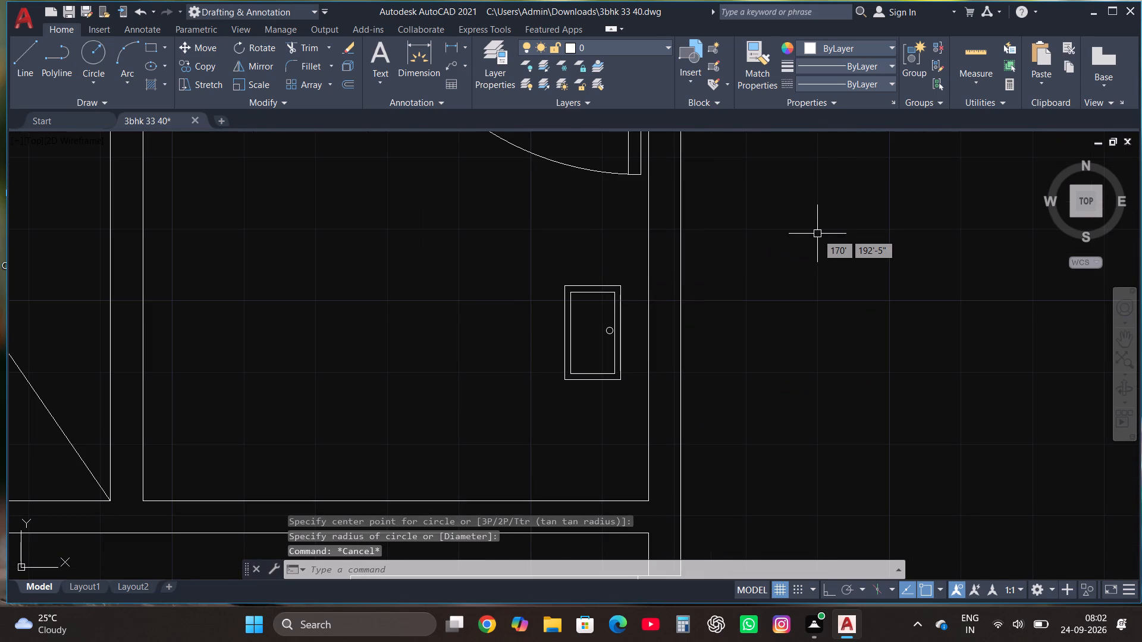
With Ortho on, draw the counter's lower outline 4" down from the basin and across to the wall, trimming the excess inside the wall.
{"action": "scroll", "coordinate": [817, 234], "scroll_direction": "down", "scroll_amount": 2}
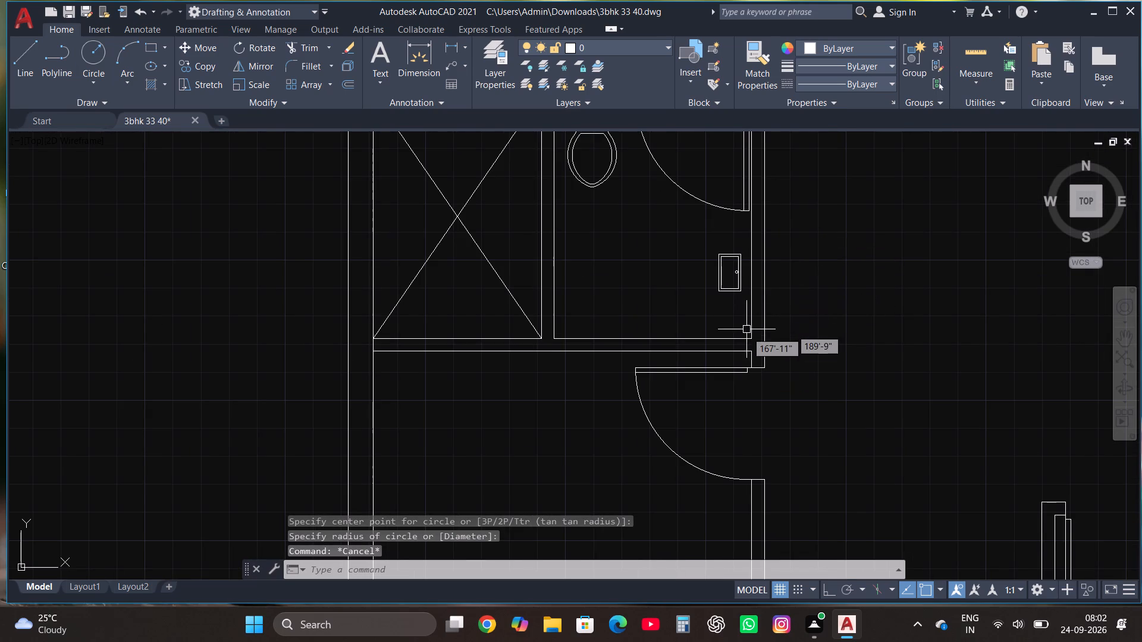
{"action": "scroll", "coordinate": [747, 257], "scroll_direction": "up", "scroll_amount": 1}
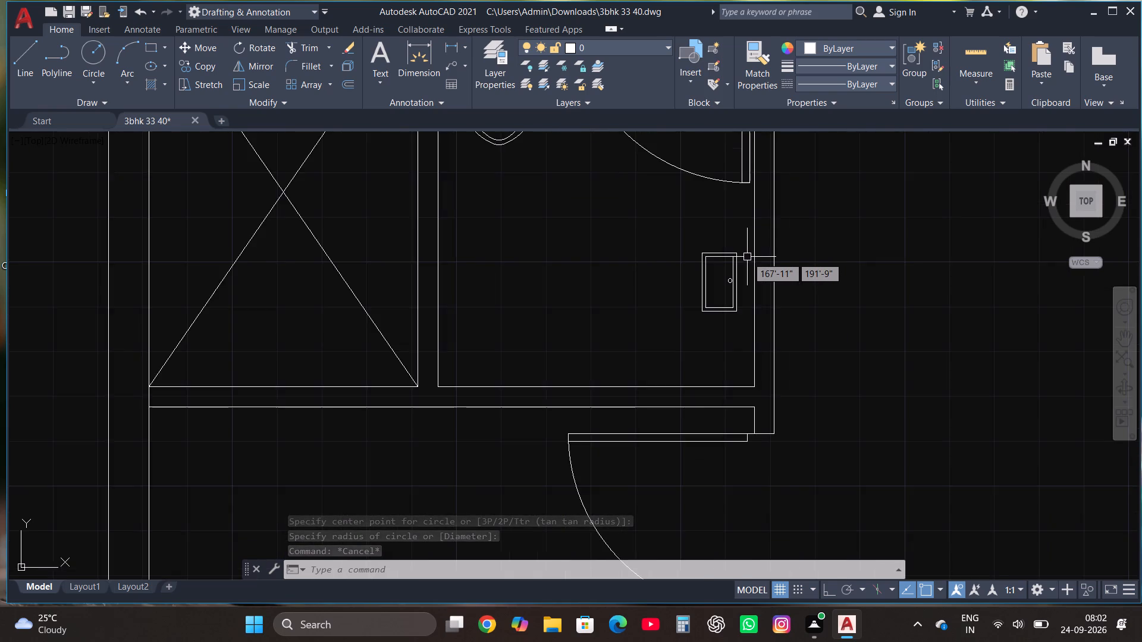
{"action": "scroll", "coordinate": [747, 257], "scroll_direction": "up", "scroll_amount": 1}
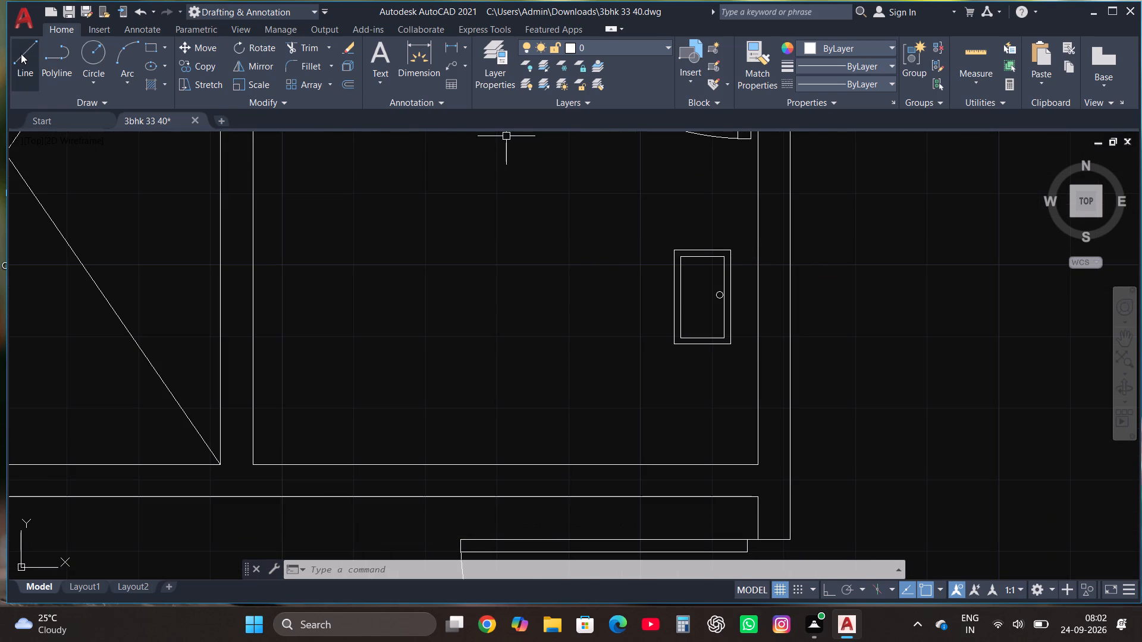
{"action": "left_click", "coordinate": [21, 53]}
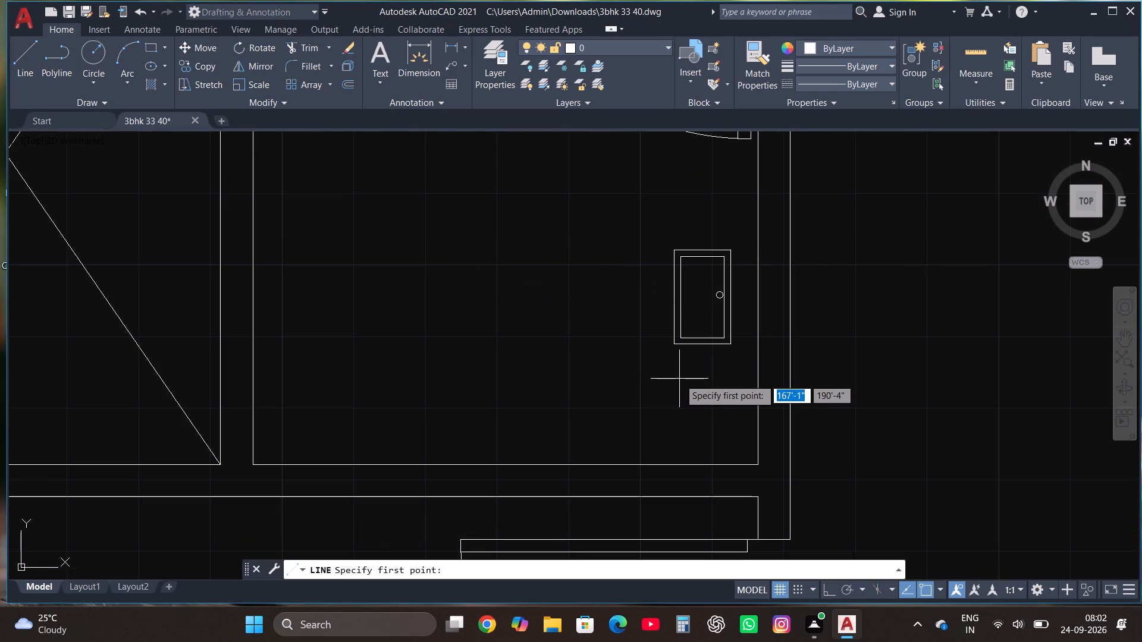
{"action": "left_click", "coordinate": [687, 342]}
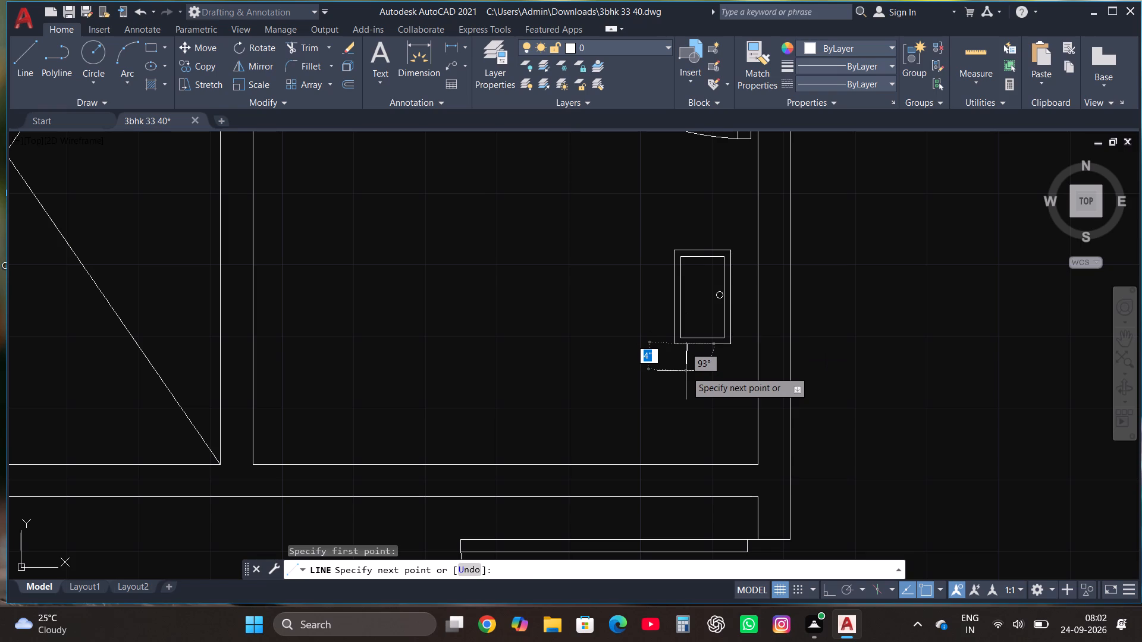
{"action": "key", "text": "F8"}
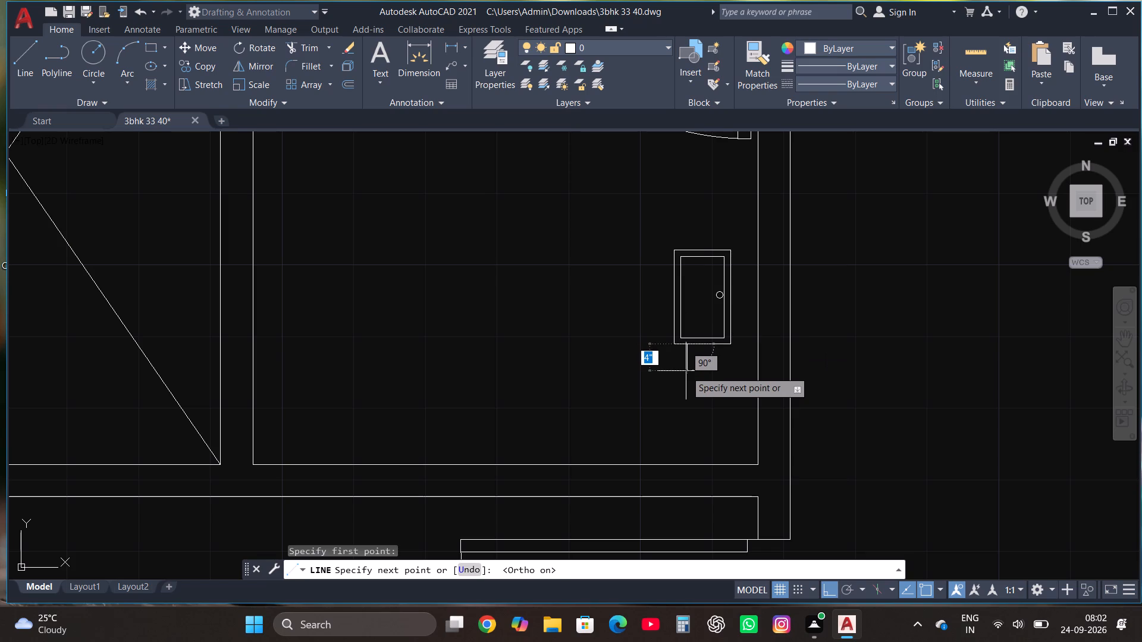
{"action": "left_click", "coordinate": [686, 371]}
{"action": "left_click", "coordinate": [778, 369]}
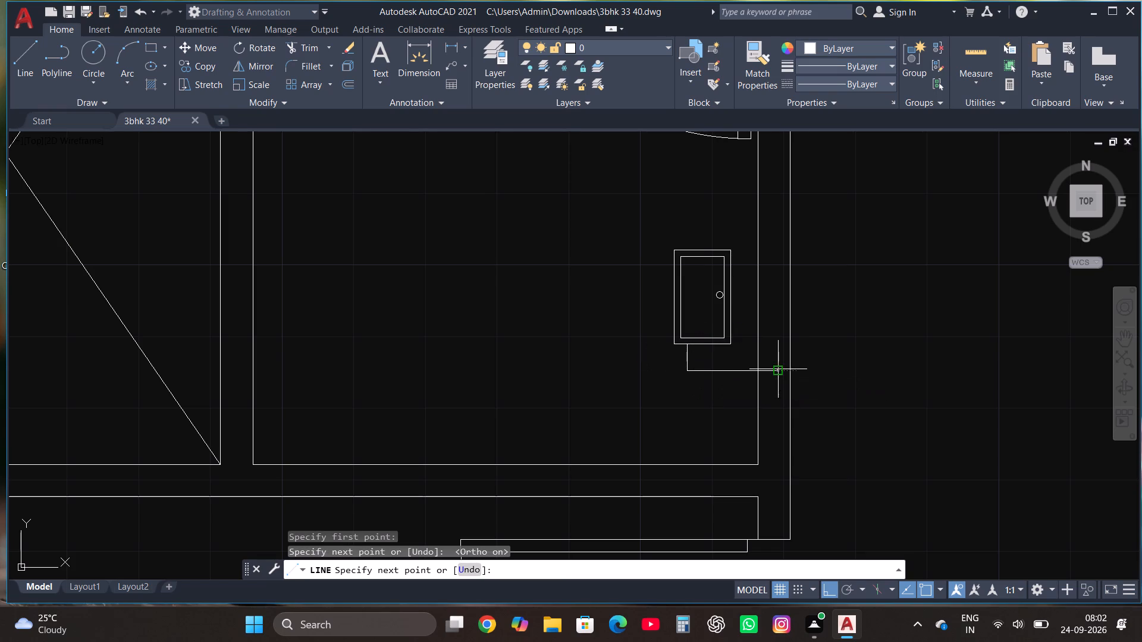
{"action": "key", "text": "Escape"}
{"action": "left_click", "coordinate": [319, 46]}
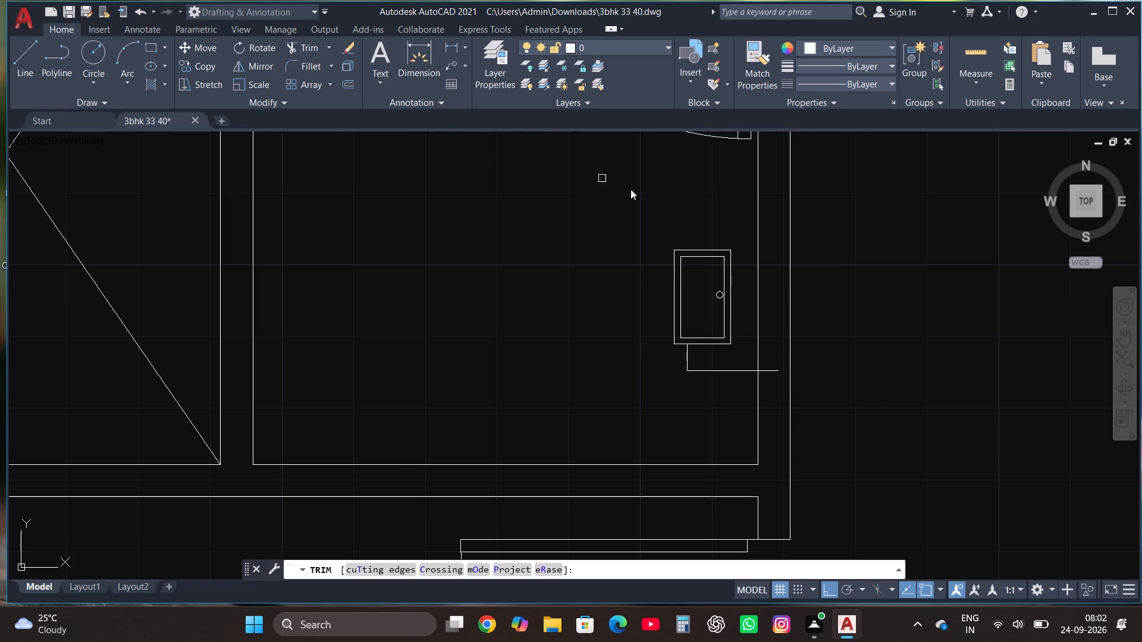
{"action": "left_click", "coordinate": [774, 368]}
{"action": "key", "text": "Escape"}
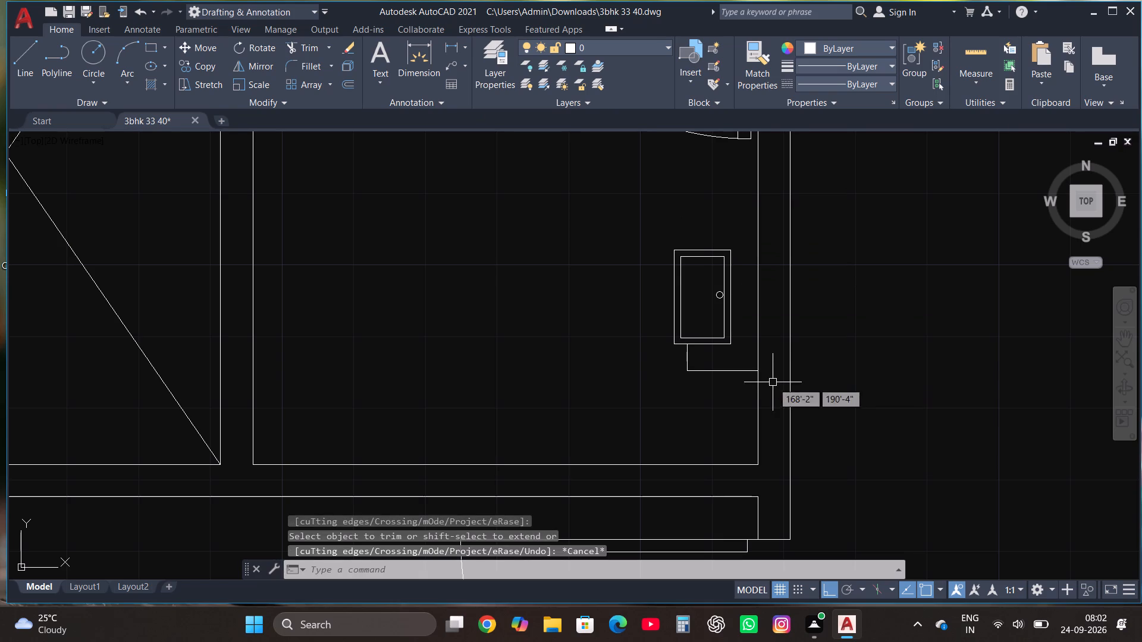
Draw the counter's upper outline 4" up from the basin and across to the wall, trimming the excess inside the wall.
{"action": "left_click", "coordinate": [25, 55]}
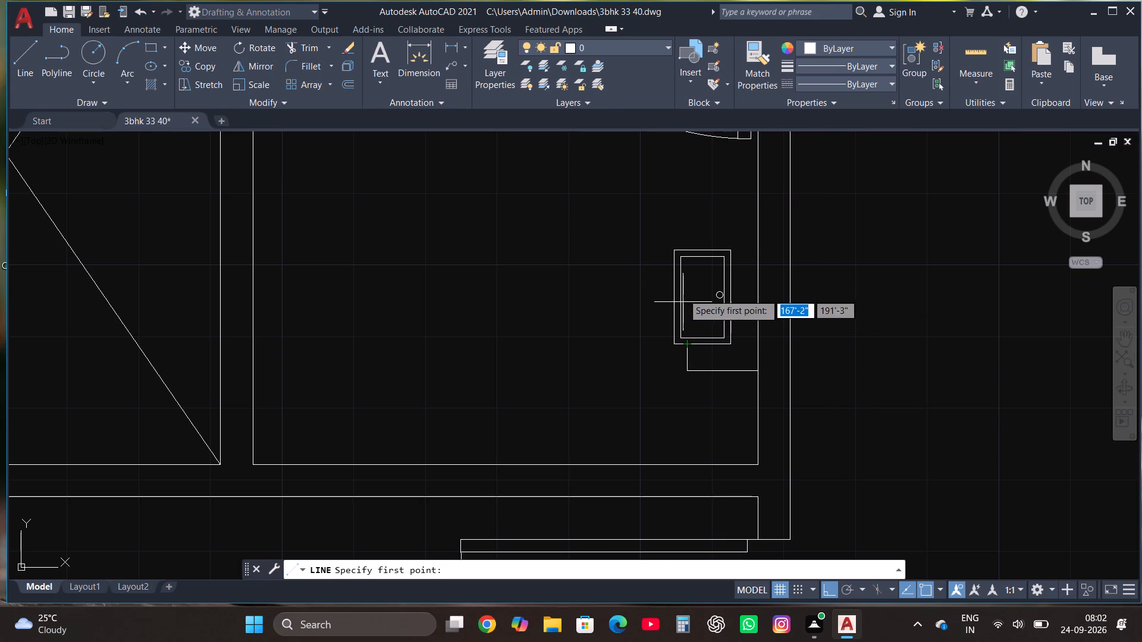
{"action": "left_click", "coordinate": [687, 248]}
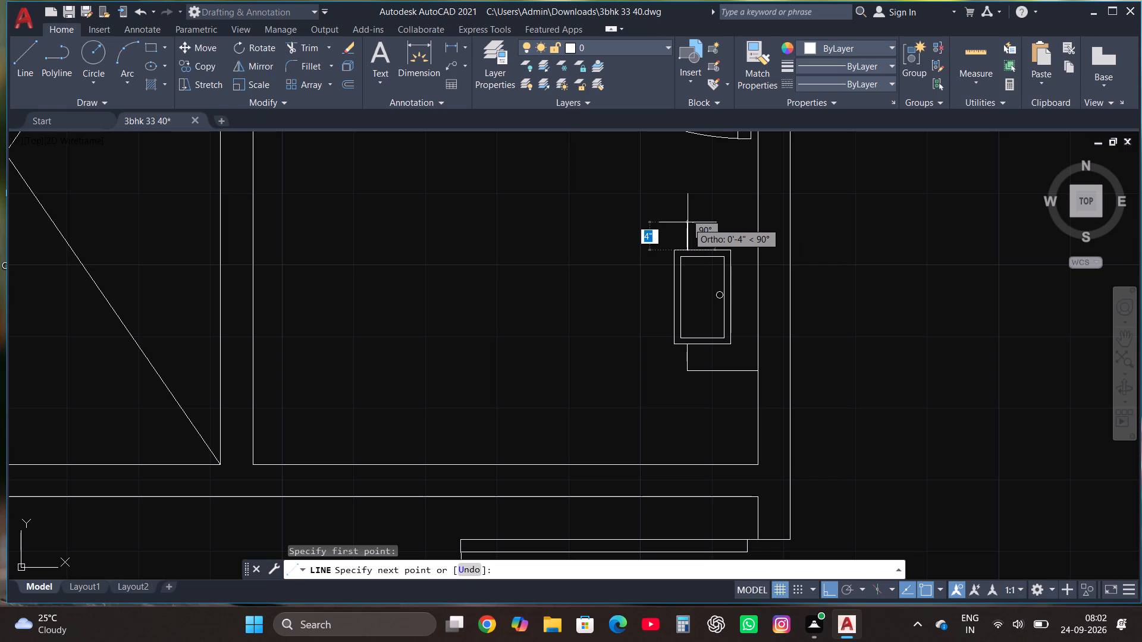
{"action": "left_click", "coordinate": [688, 222]}
{"action": "left_click", "coordinate": [775, 232]}
{"action": "key", "text": "Escape"}
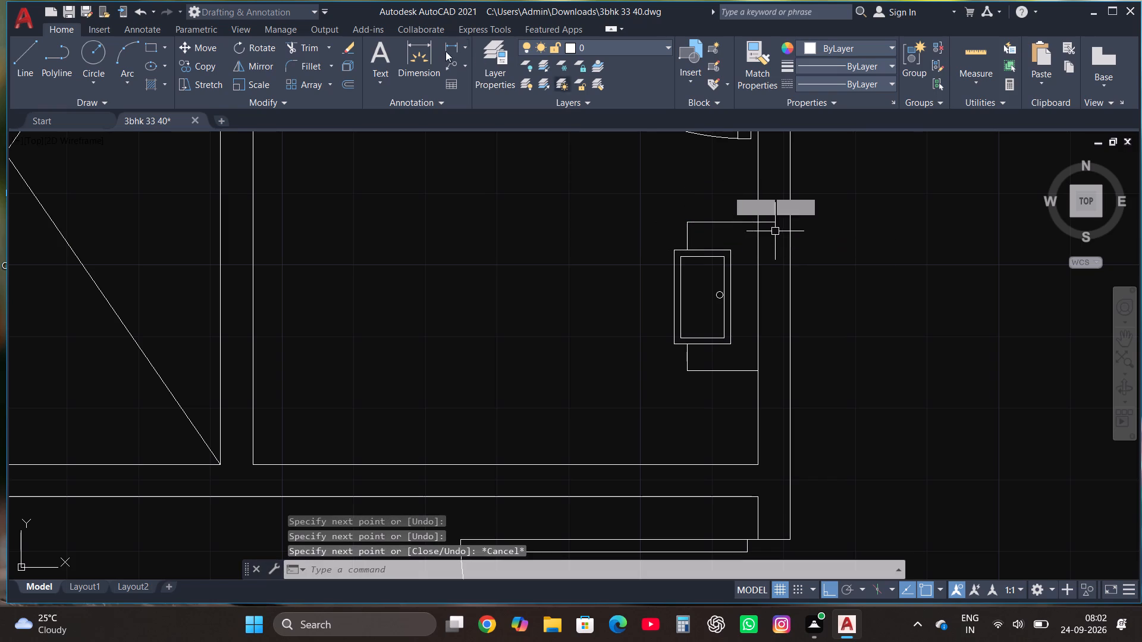
{"action": "left_click", "coordinate": [313, 46]}
{"action": "left_click", "coordinate": [765, 226]}
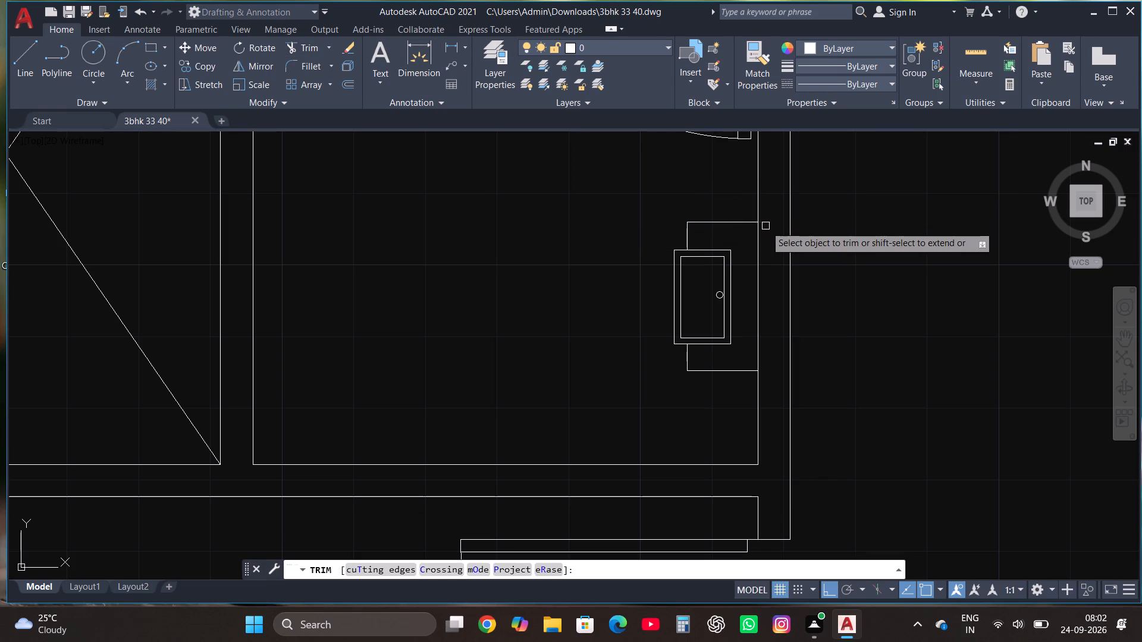
{"action": "key", "text": "Escape"}
With Ortho off, copy the washbasin and counter into the upper toilet, against the side wall just above its door opening.
{"action": "scroll", "coordinate": [765, 226], "scroll_direction": "down", "scroll_amount": 1}
{"action": "left_click", "coordinate": [647, 339]}
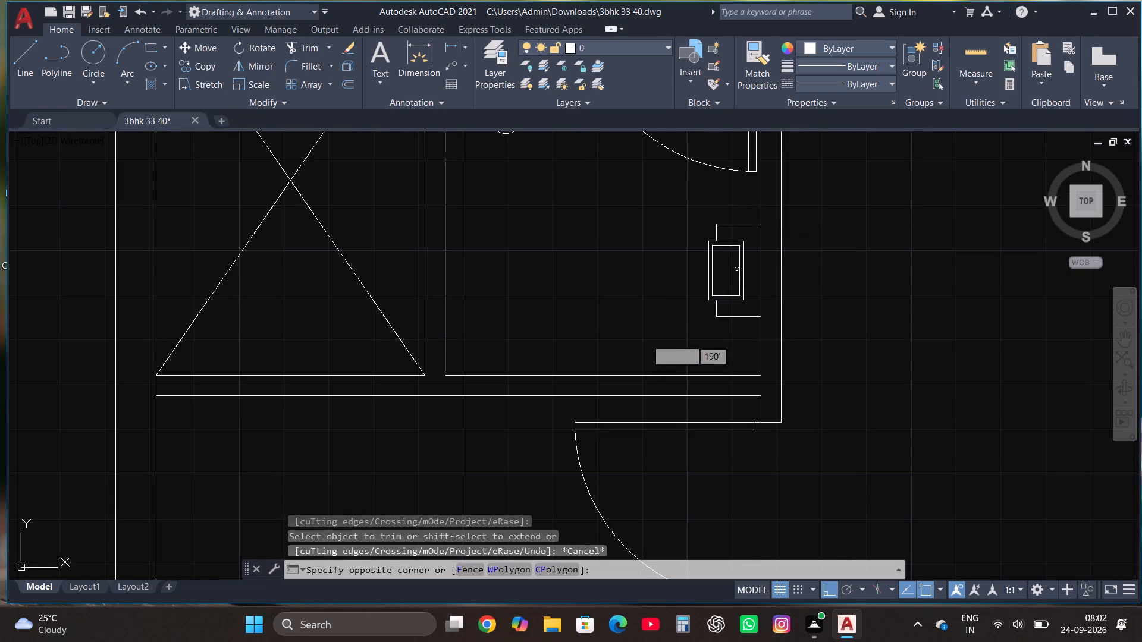
{"action": "left_click", "coordinate": [772, 208]}
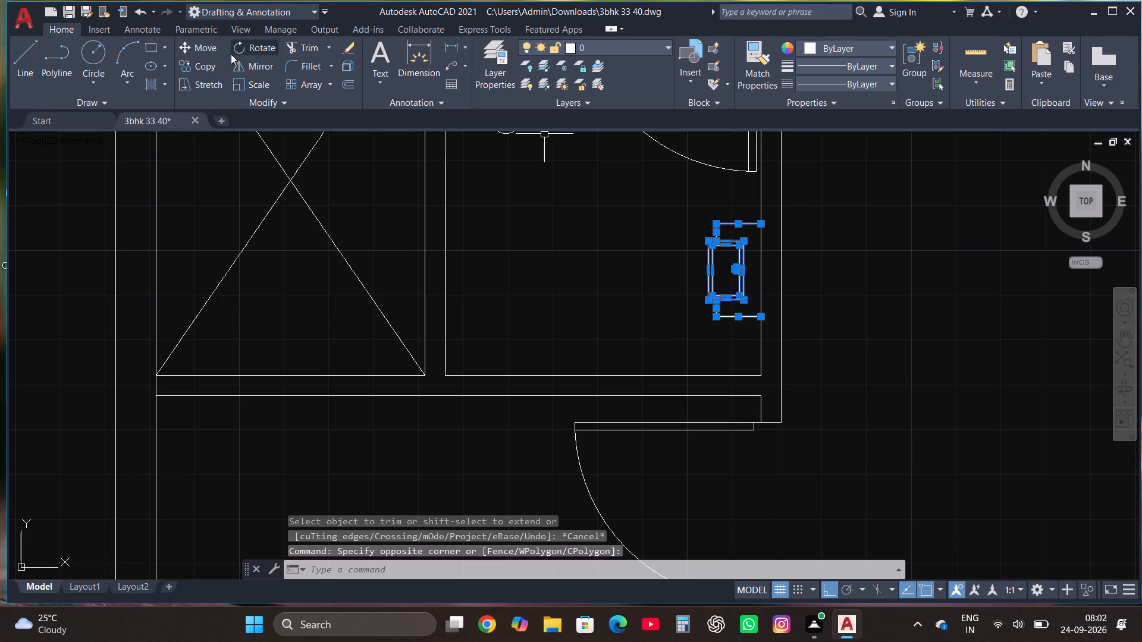
{"action": "left_click", "coordinate": [208, 64]}
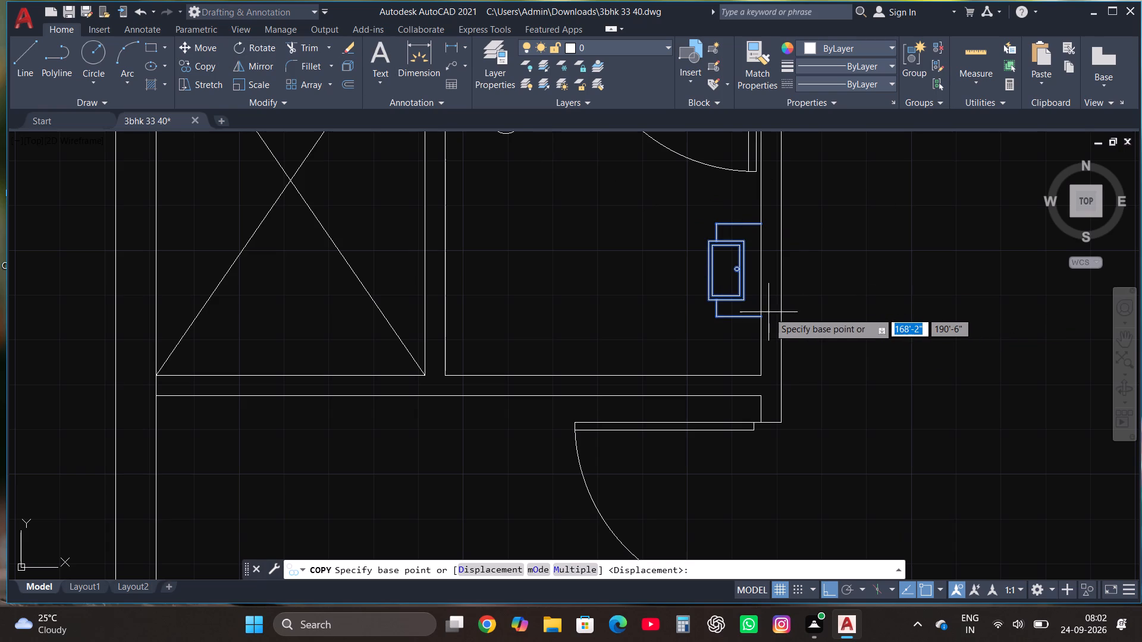
{"action": "left_click", "coordinate": [758, 317]}
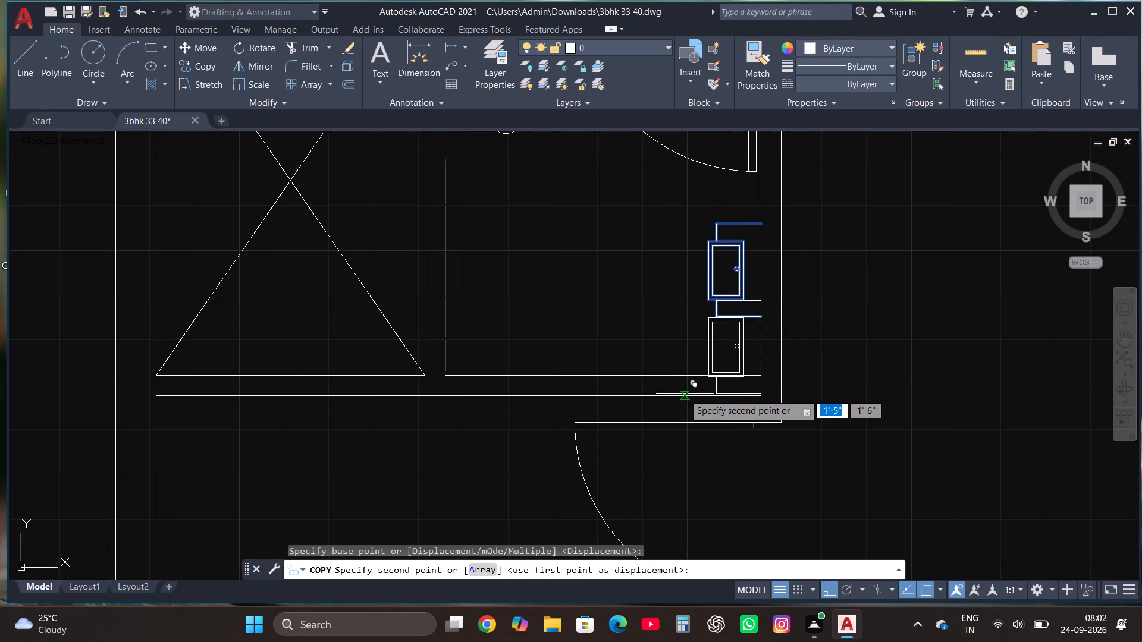
{"action": "scroll", "coordinate": [684, 395], "scroll_direction": "down", "scroll_amount": 2}
{"action": "key", "text": "F8"}
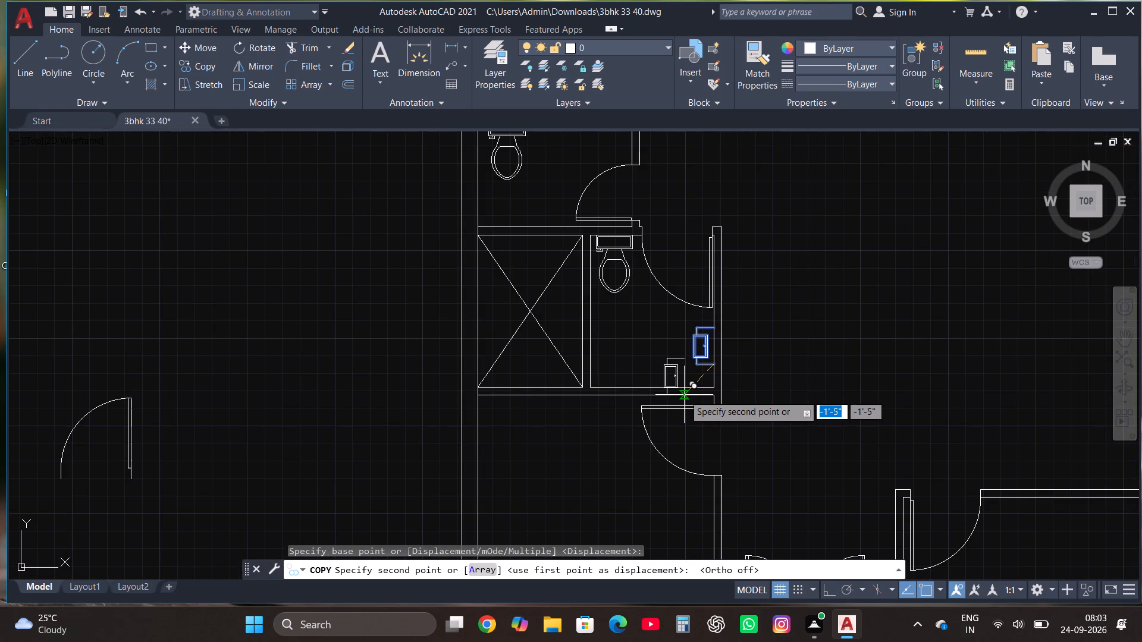
{"action": "scroll", "coordinate": [684, 396], "scroll_direction": "down", "scroll_amount": 1}
{"action": "scroll", "coordinate": [636, 241], "scroll_direction": "up", "scroll_amount": 2}
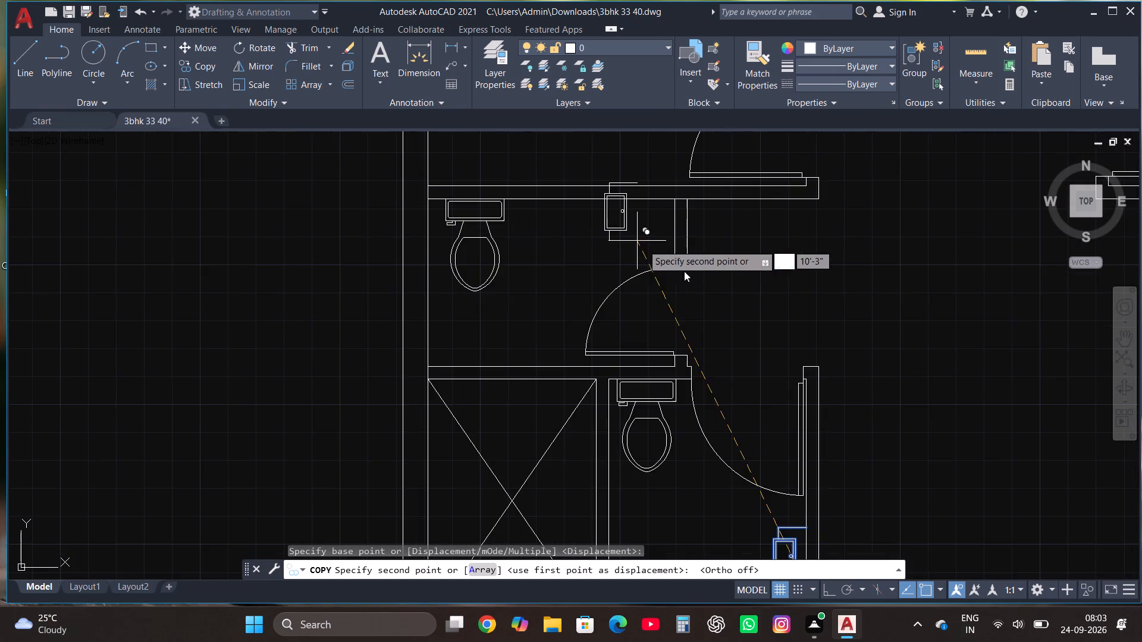
{"action": "scroll", "coordinate": [692, 262], "scroll_direction": "up", "scroll_amount": 2}
{"action": "left_click", "coordinate": [647, 270]}
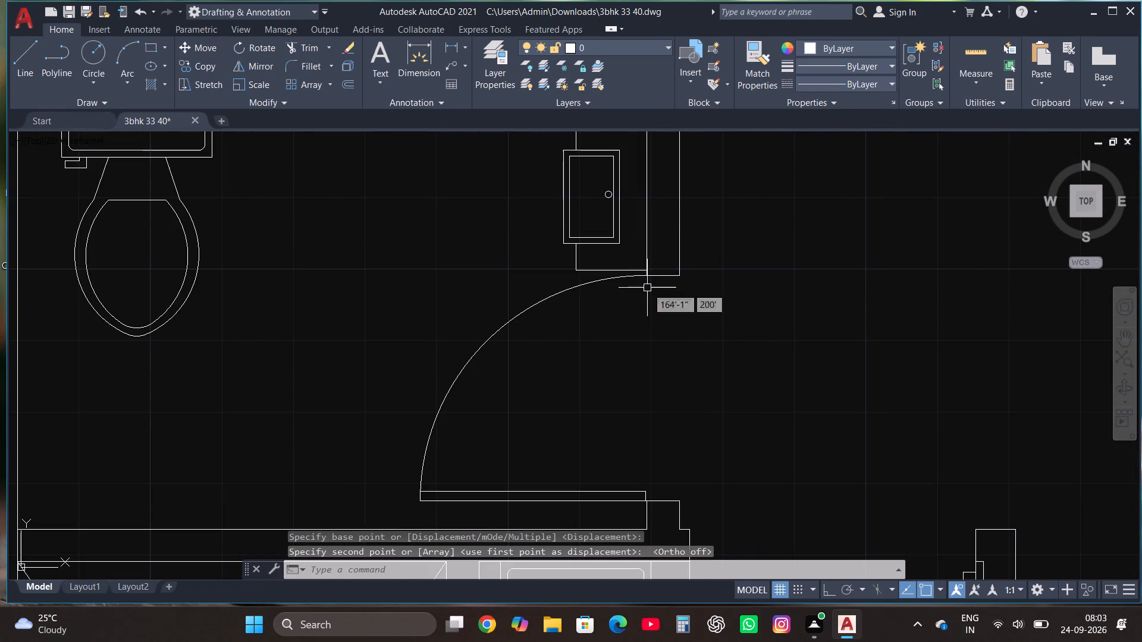
Draw a window in the exterior wall below the lower-left room: a rectangle about 5'-6" long across the 9" wall, with a lengthwise centre line.
{"action": "scroll", "coordinate": [646, 384], "scroll_direction": "down", "scroll_amount": 2}
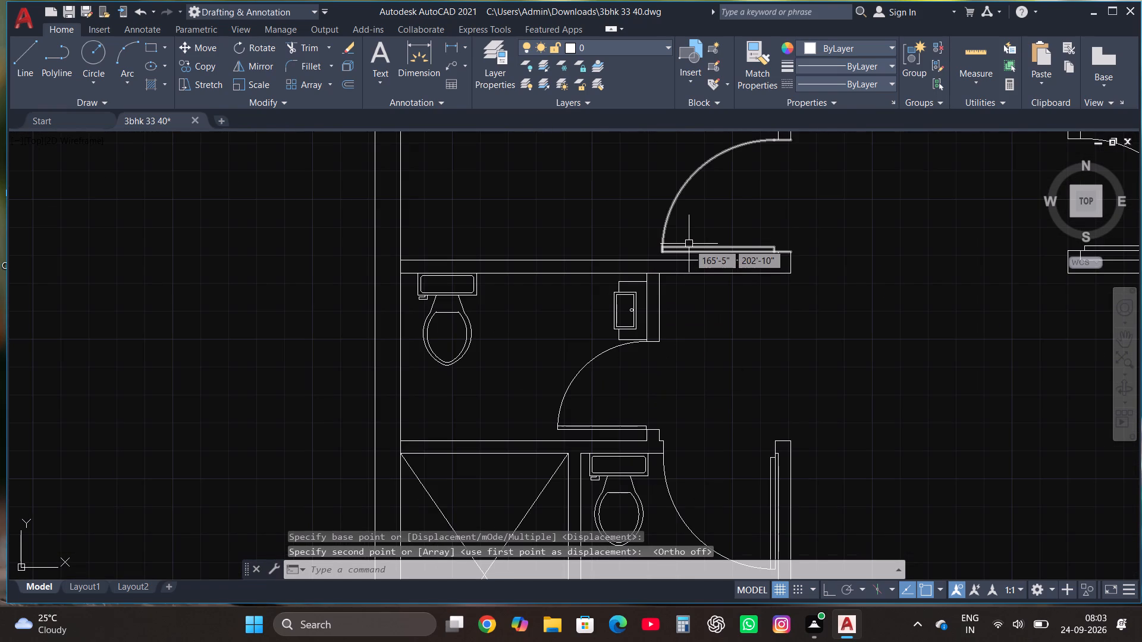
{"action": "scroll", "coordinate": [689, 244], "scroll_direction": "down", "scroll_amount": 1}
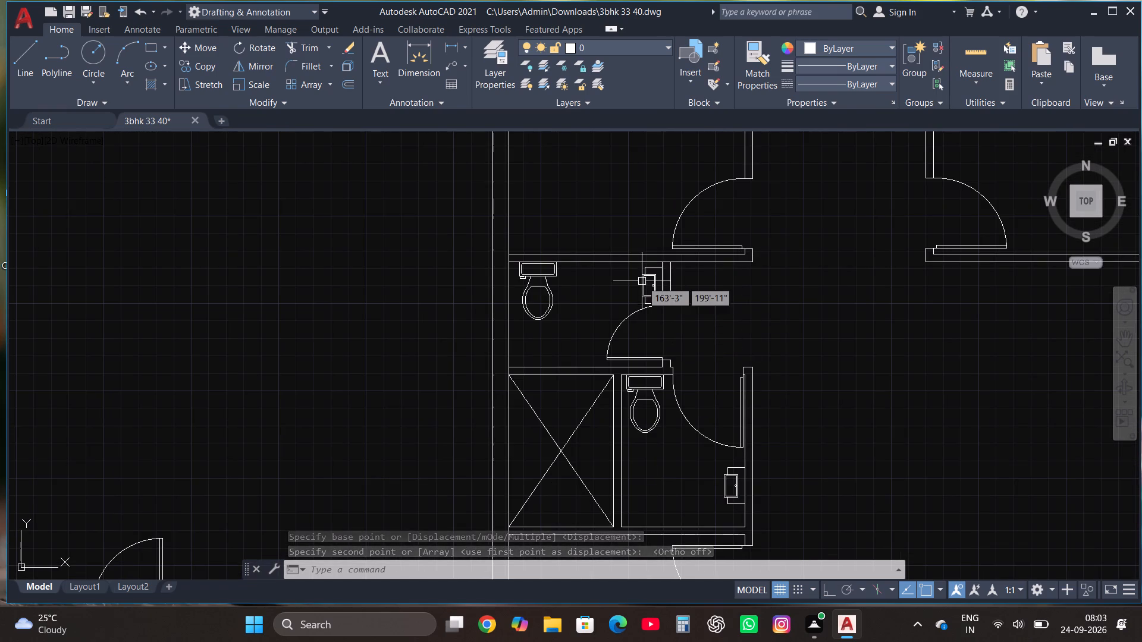
{"action": "scroll", "coordinate": [646, 258], "scroll_direction": "down", "scroll_amount": 2}
{"action": "scroll", "coordinate": [705, 364], "scroll_direction": "down", "scroll_amount": 1}
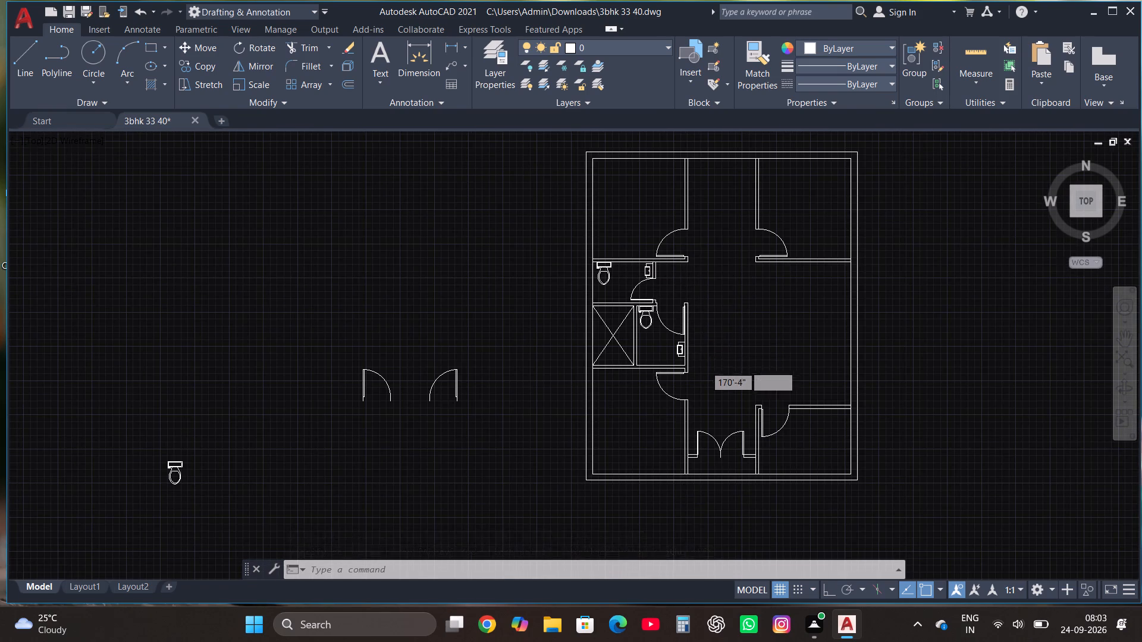
{"action": "left_click", "coordinate": [149, 47]}
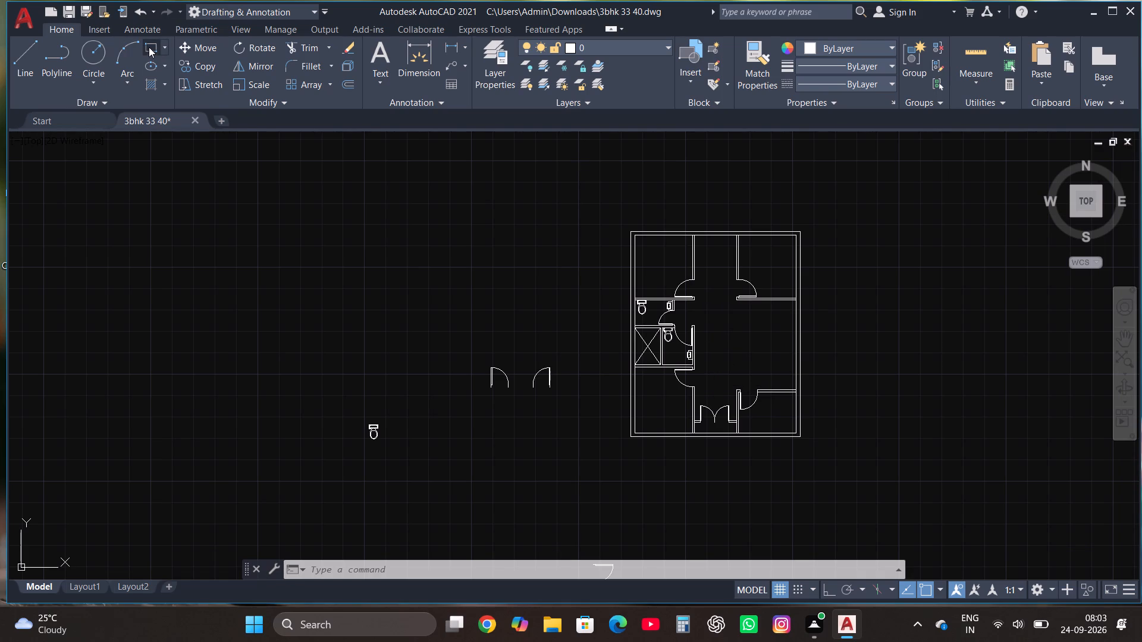
{"action": "scroll", "coordinate": [611, 431], "scroll_direction": "up", "scroll_amount": 3}
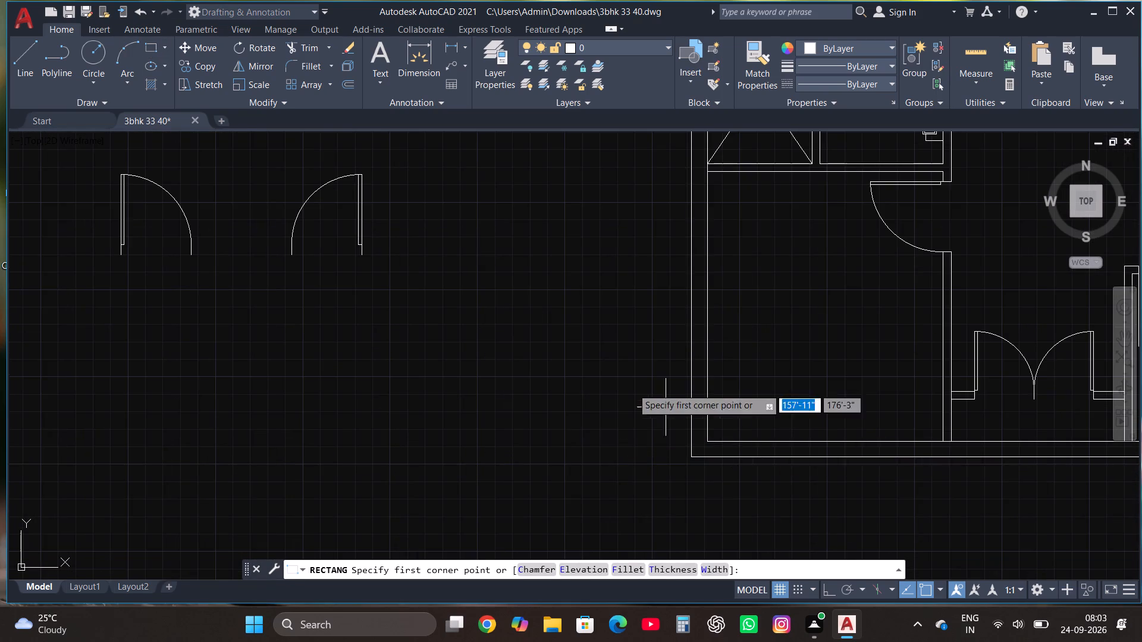
{"action": "scroll", "coordinate": [601, 370], "scroll_direction": "down", "scroll_amount": 2}
{"action": "scroll", "coordinate": [747, 416], "scroll_direction": "up", "scroll_amount": 3}
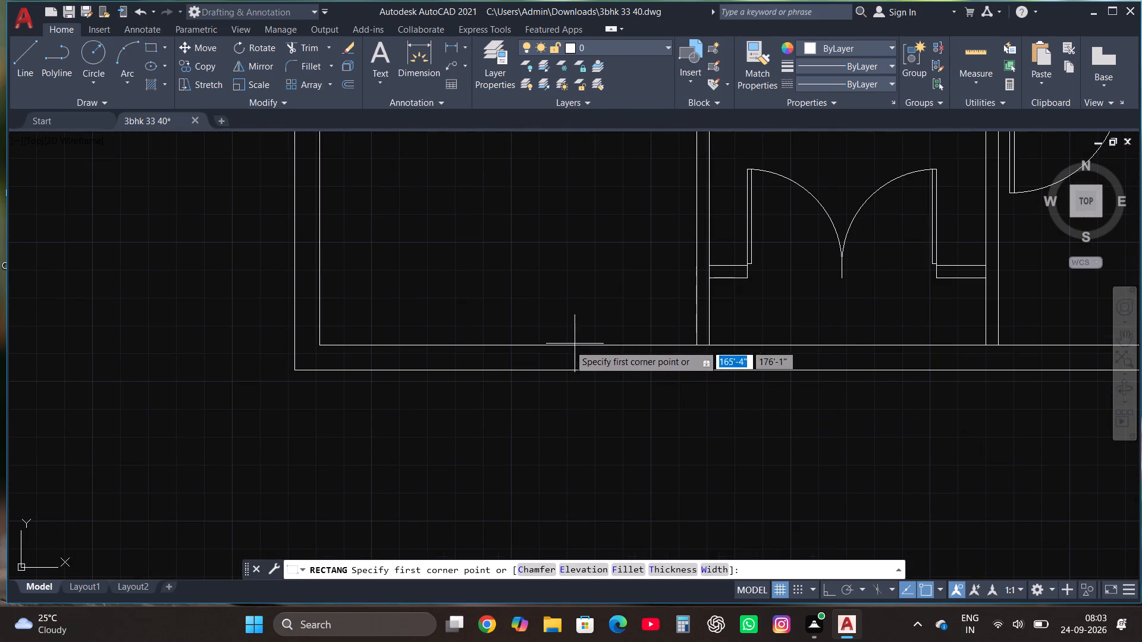
{"action": "left_click", "coordinate": [412, 345]}
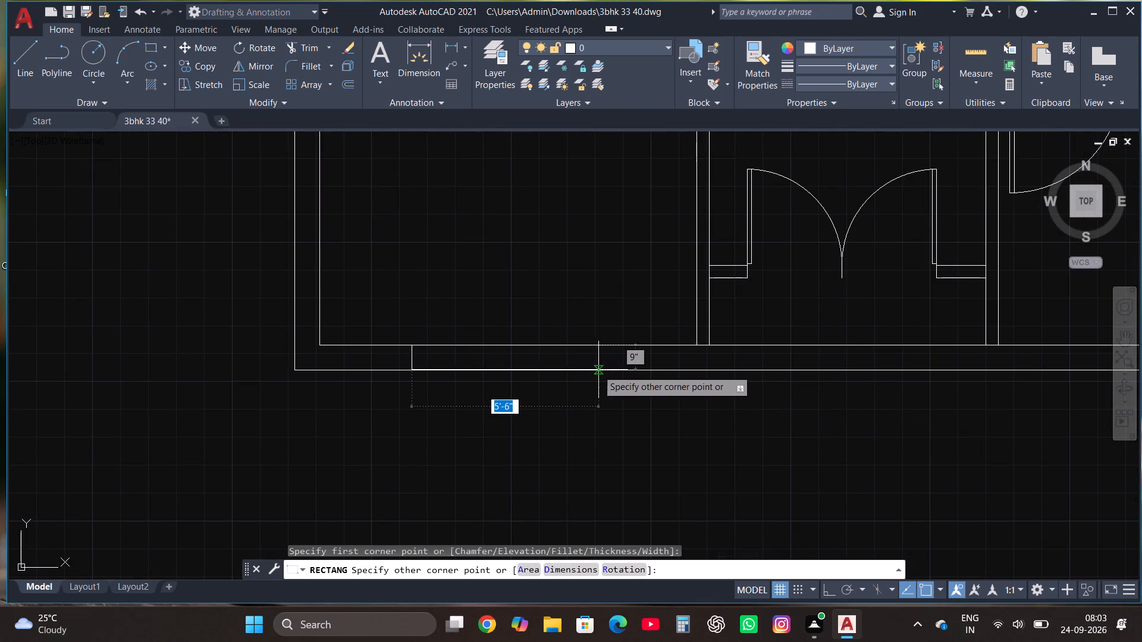
{"action": "left_click", "coordinate": [606, 370]}
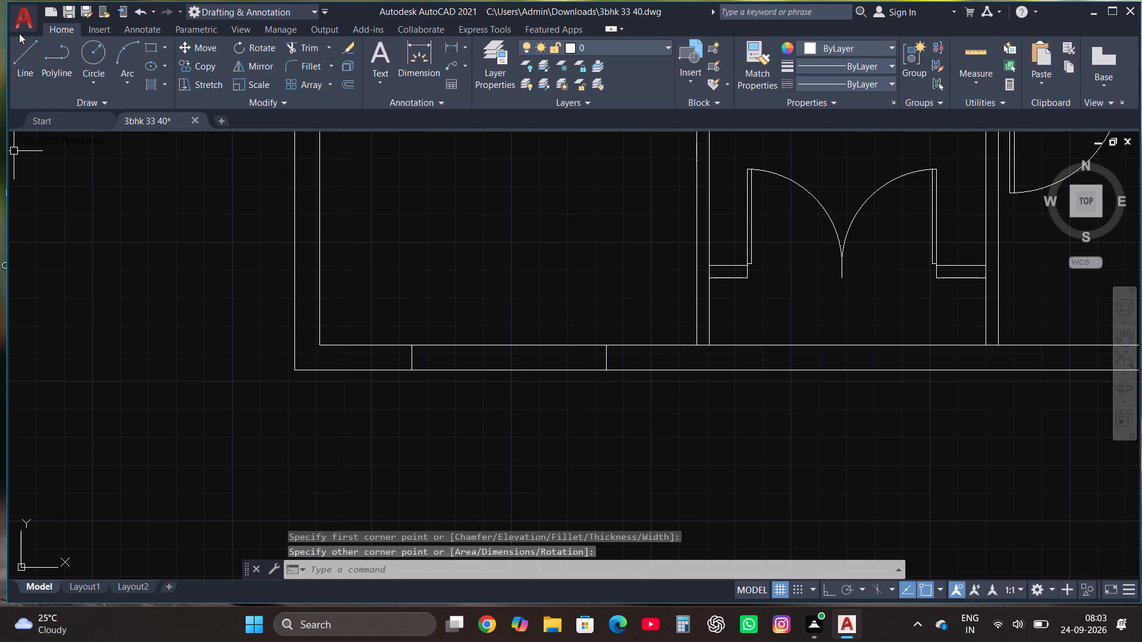
{"action": "left_click", "coordinate": [23, 62]}
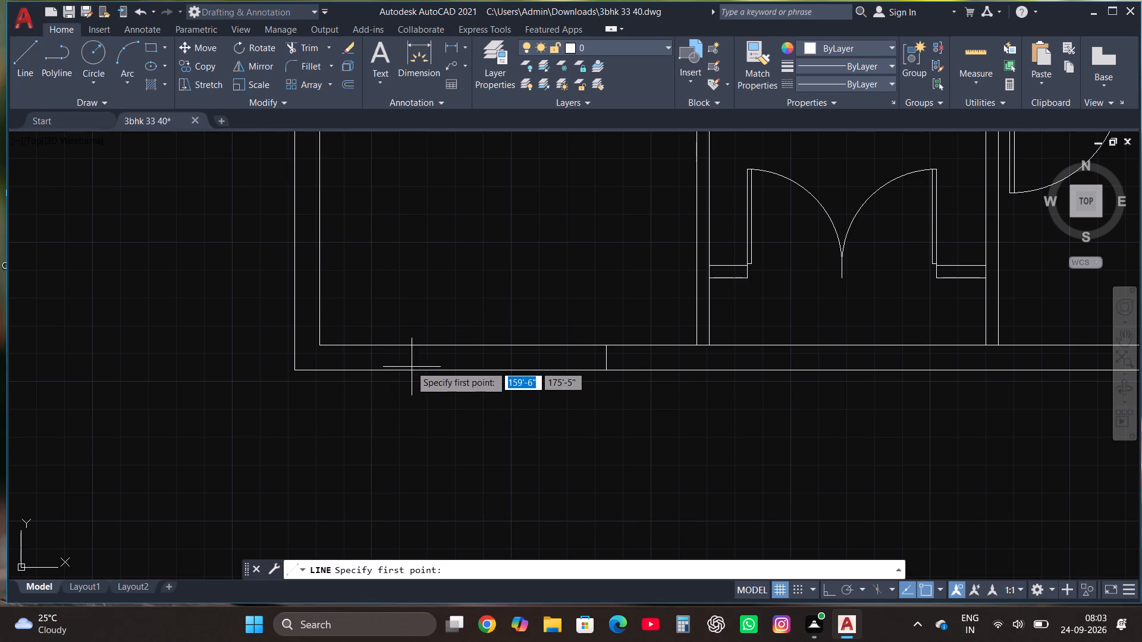
{"action": "left_click", "coordinate": [409, 359]}
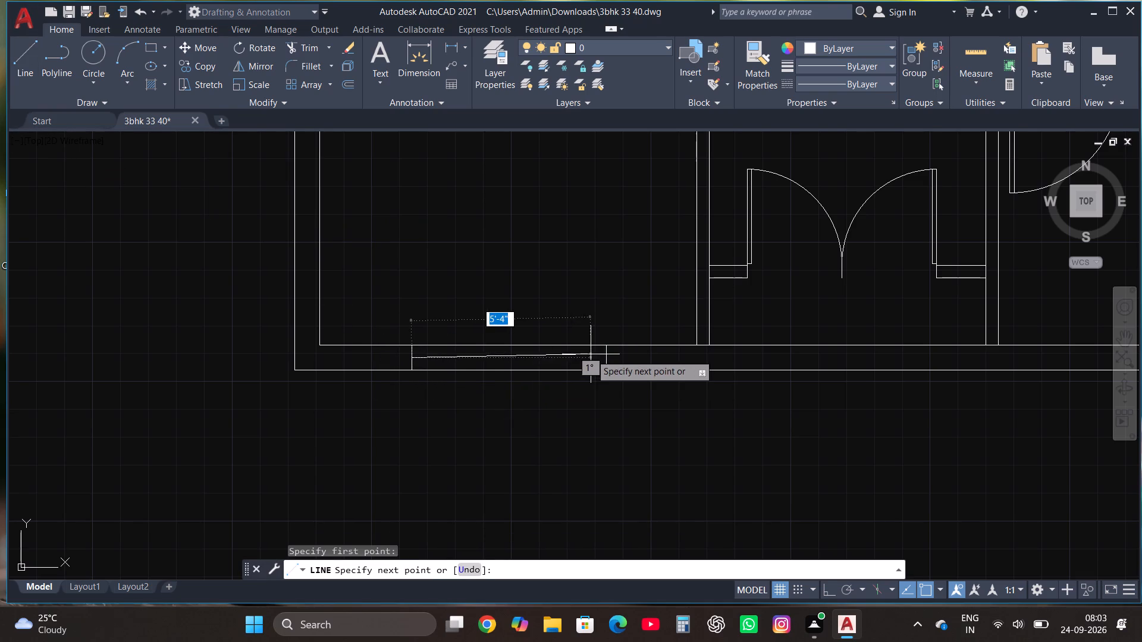
{"action": "left_click", "coordinate": [608, 356]}
{"action": "key", "text": "Escape"}
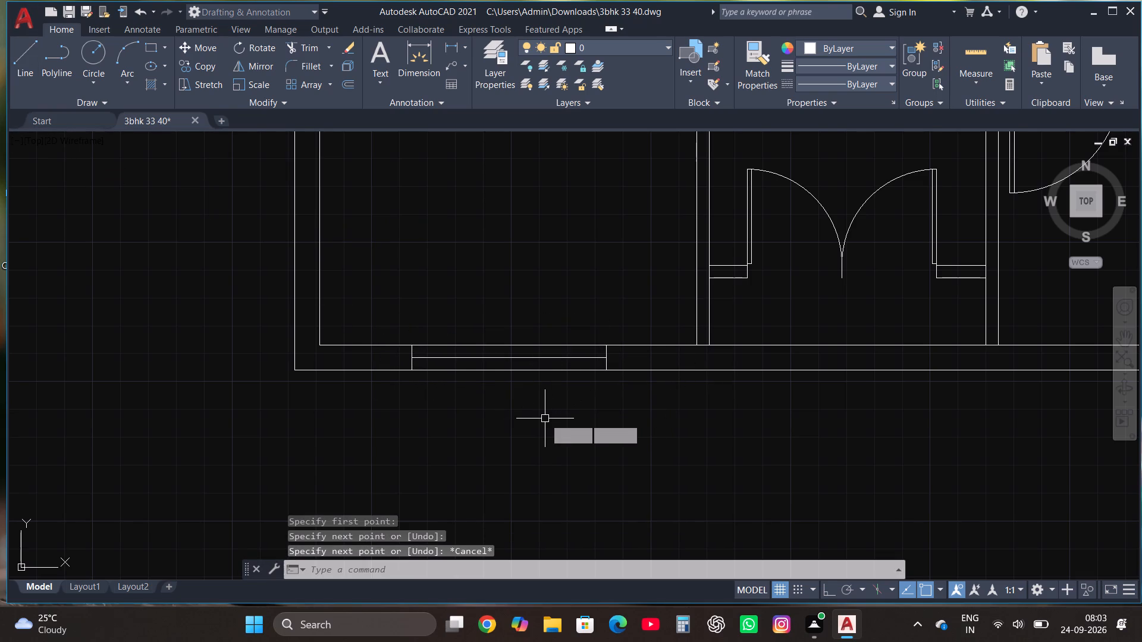
Draw a small window about 1'-10" long across the wall below the shaft, with a lengthwise centre line.
{"action": "scroll", "coordinate": [545, 418], "scroll_direction": "down", "scroll_amount": 1}
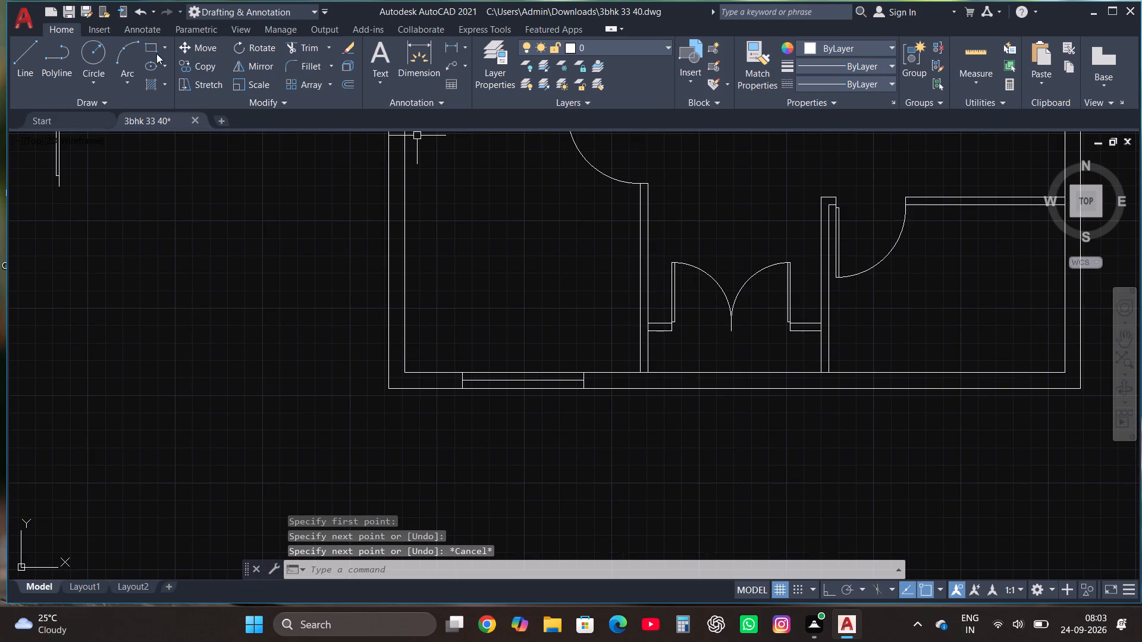
{"action": "left_click", "coordinate": [153, 46]}
{"action": "scroll", "coordinate": [547, 392], "scroll_direction": "down", "scroll_amount": 2}
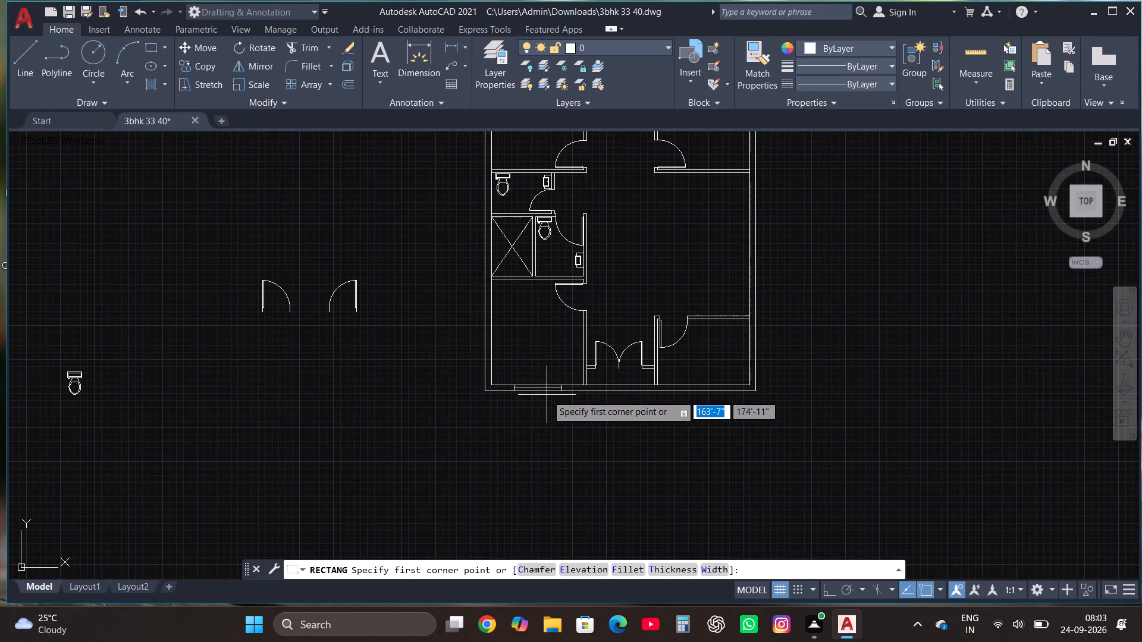
{"action": "scroll", "coordinate": [507, 267], "scroll_direction": "up", "scroll_amount": 3}
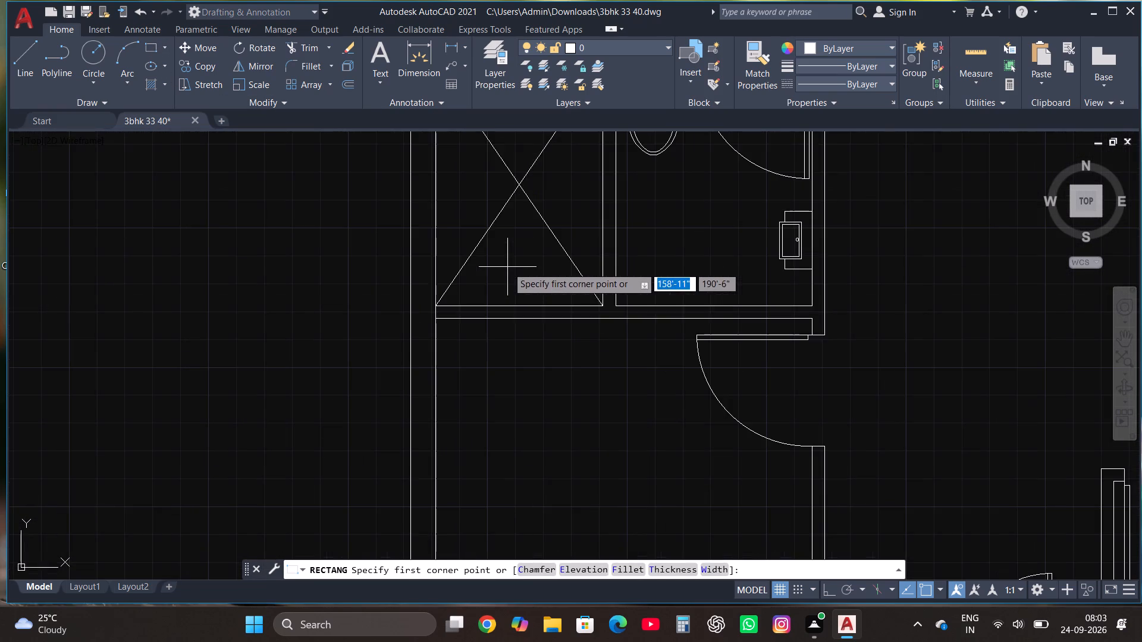
{"action": "scroll", "coordinate": [509, 304], "scroll_direction": "up", "scroll_amount": 1}
{"action": "left_click", "coordinate": [479, 305]}
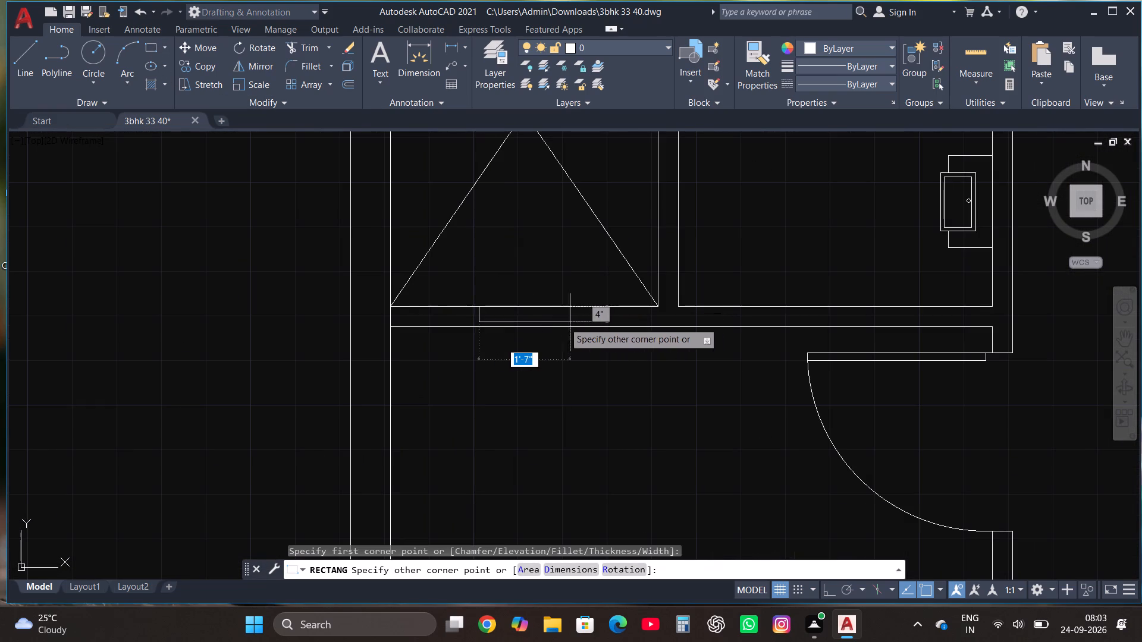
{"action": "left_click", "coordinate": [576, 326]}
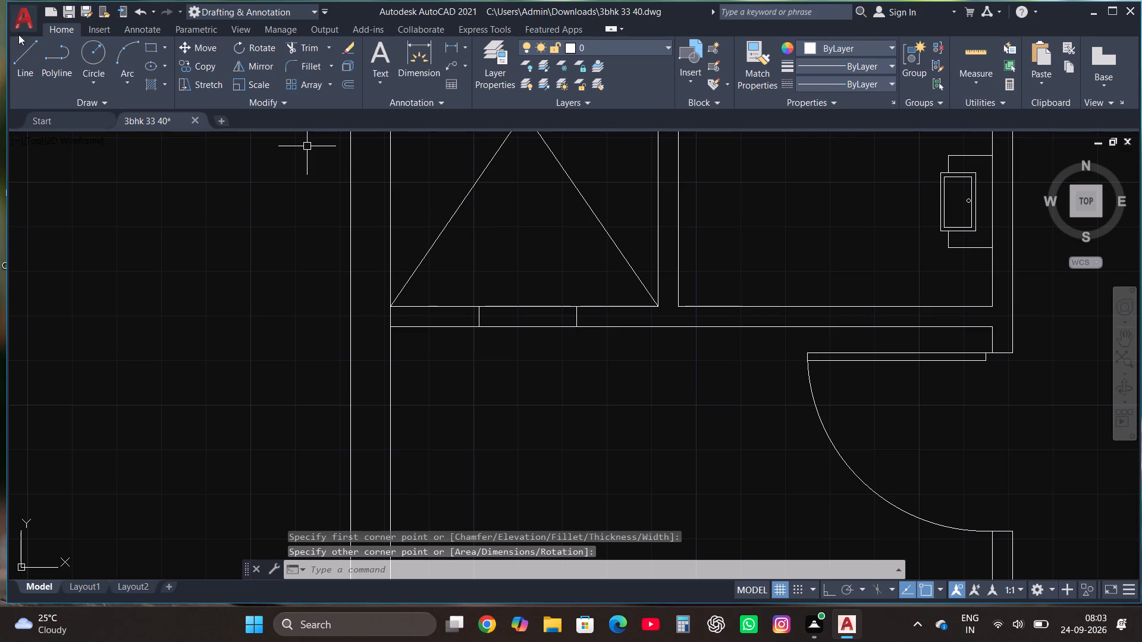
{"action": "left_click", "coordinate": [23, 51]}
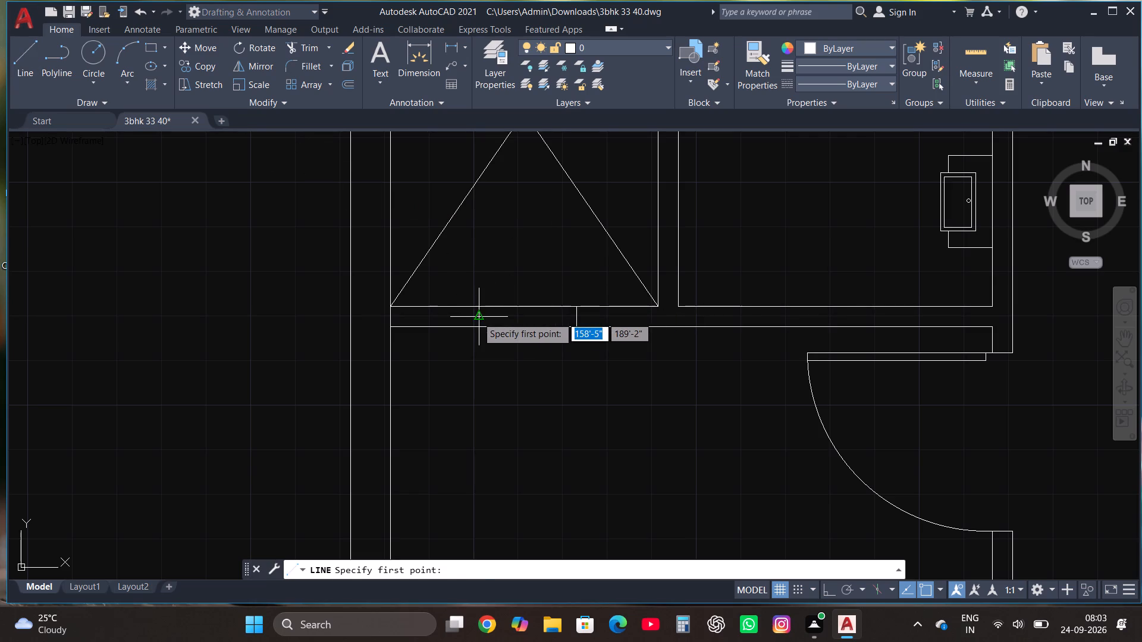
{"action": "left_click", "coordinate": [477, 317]}
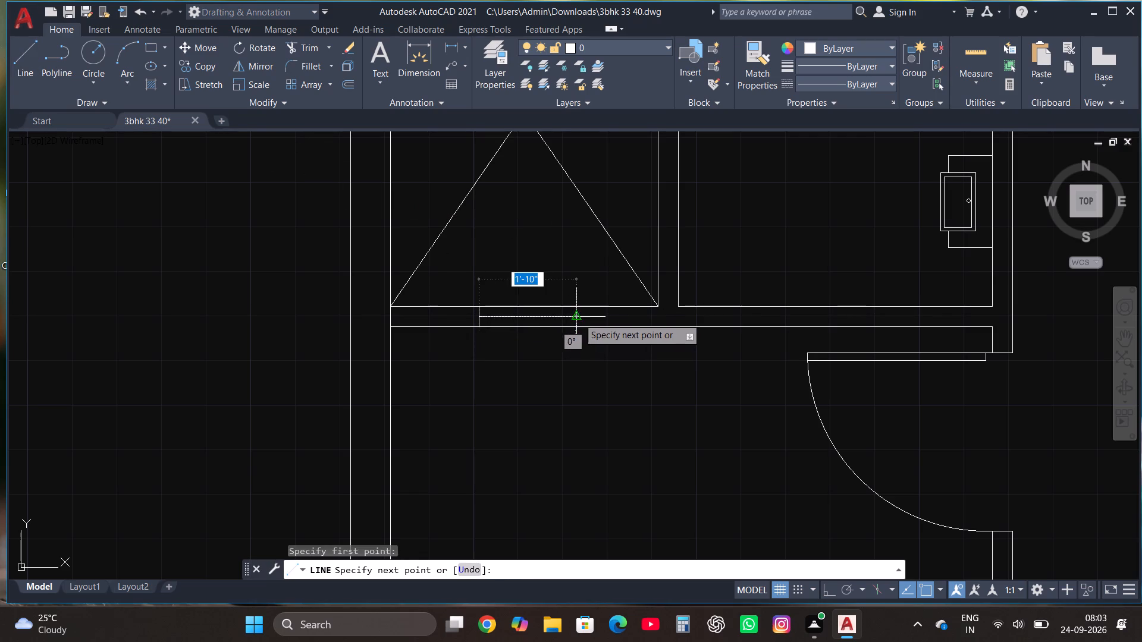
{"action": "left_click", "coordinate": [578, 318]}
{"action": "key", "text": "Escape"}
Copy the small window from the shaft's lower wall into the wall between the shaft and the upper toilet.
{"action": "scroll", "coordinate": [578, 380], "scroll_direction": "down", "scroll_amount": 1}
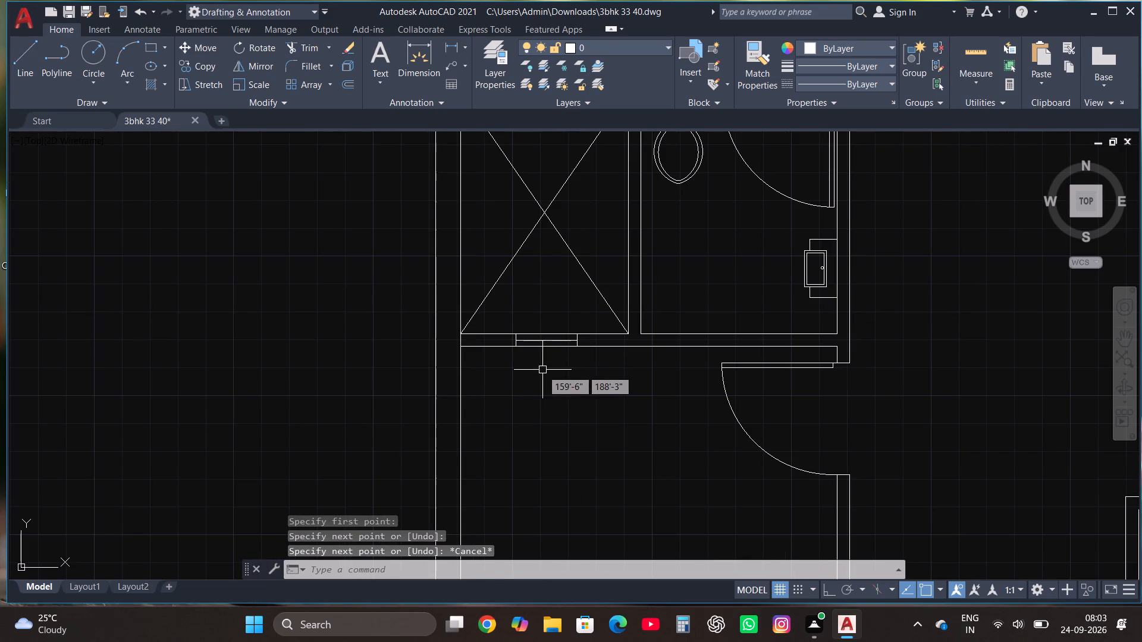
{"action": "left_click", "coordinate": [495, 363]}
{"action": "left_click", "coordinate": [582, 329]}
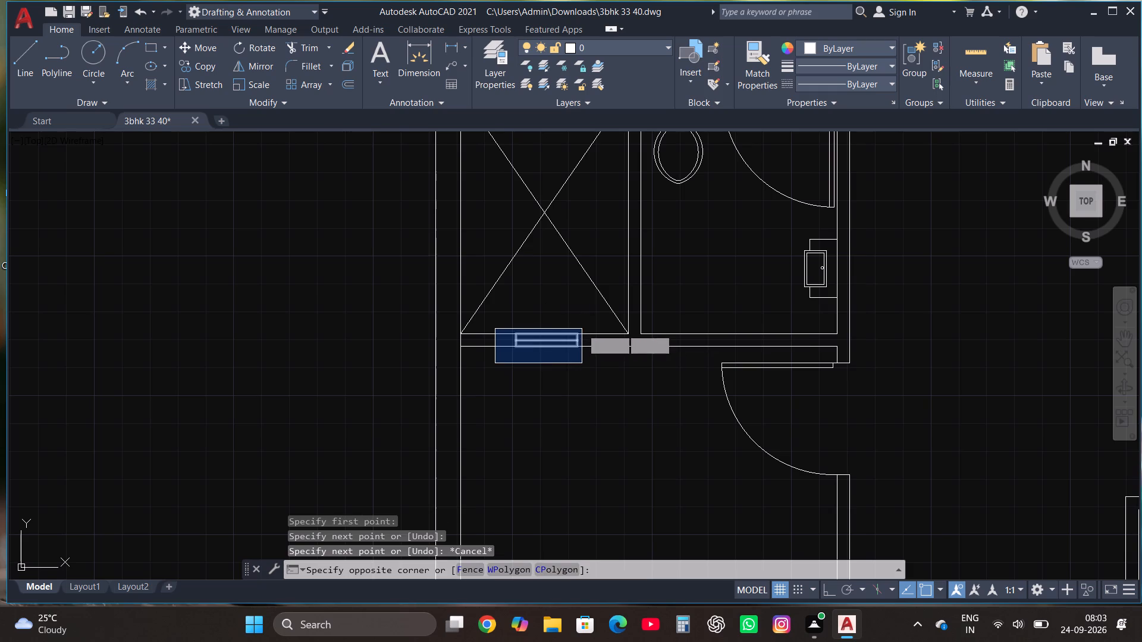
{"action": "left_click", "coordinate": [209, 67]}
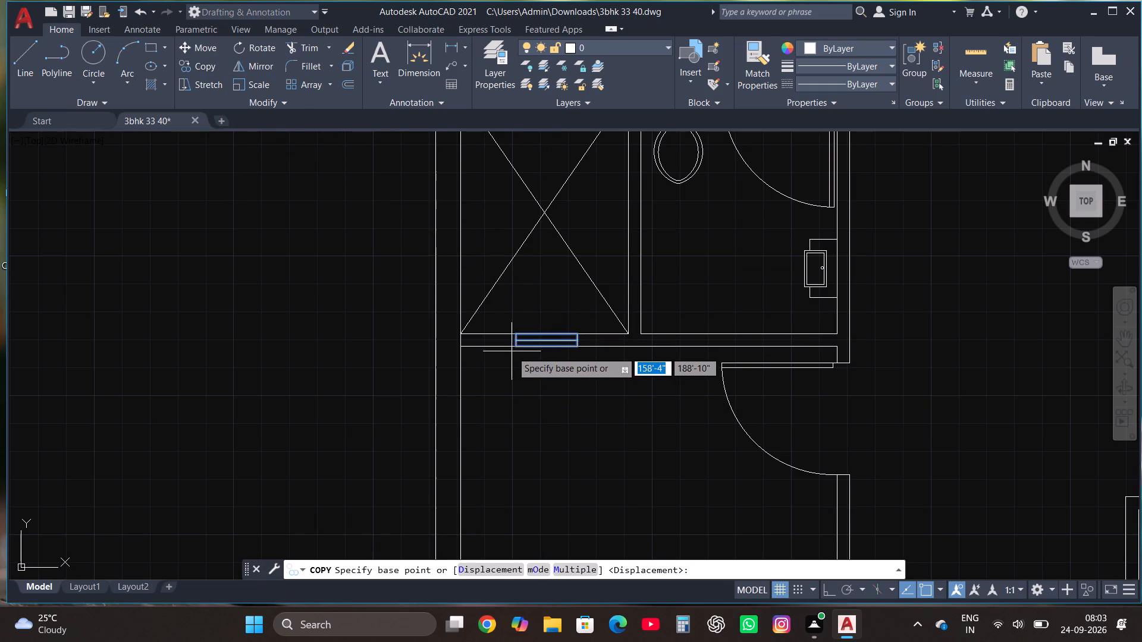
{"action": "left_click", "coordinate": [514, 348]}
{"action": "scroll", "coordinate": [528, 383], "scroll_direction": "down", "scroll_amount": 2}
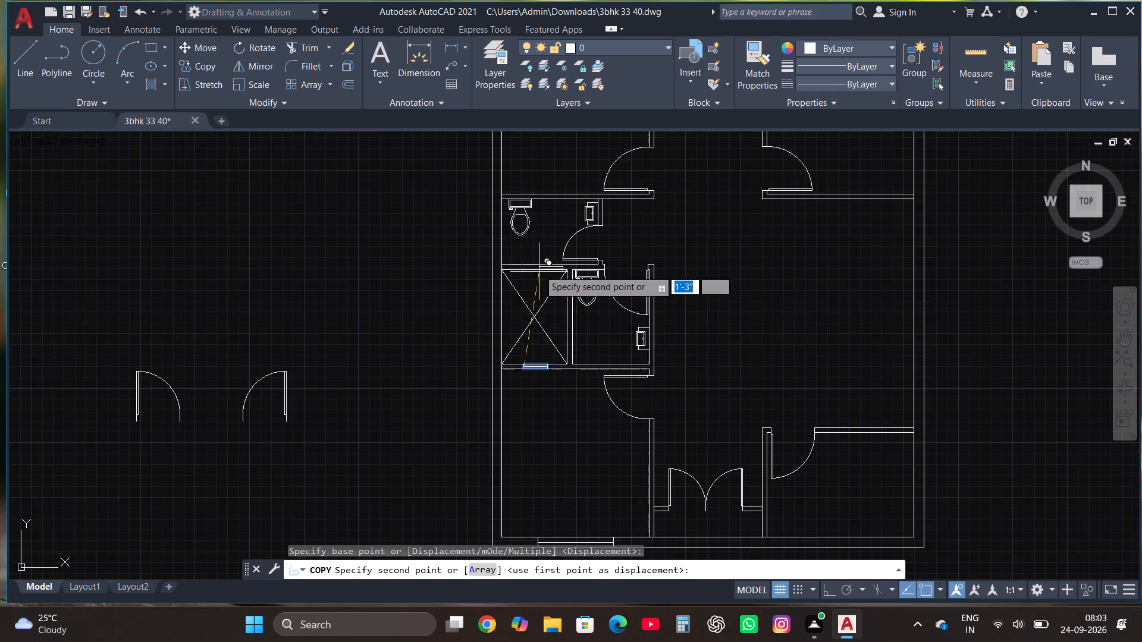
{"action": "scroll", "coordinate": [537, 268], "scroll_direction": "up", "scroll_amount": 2}
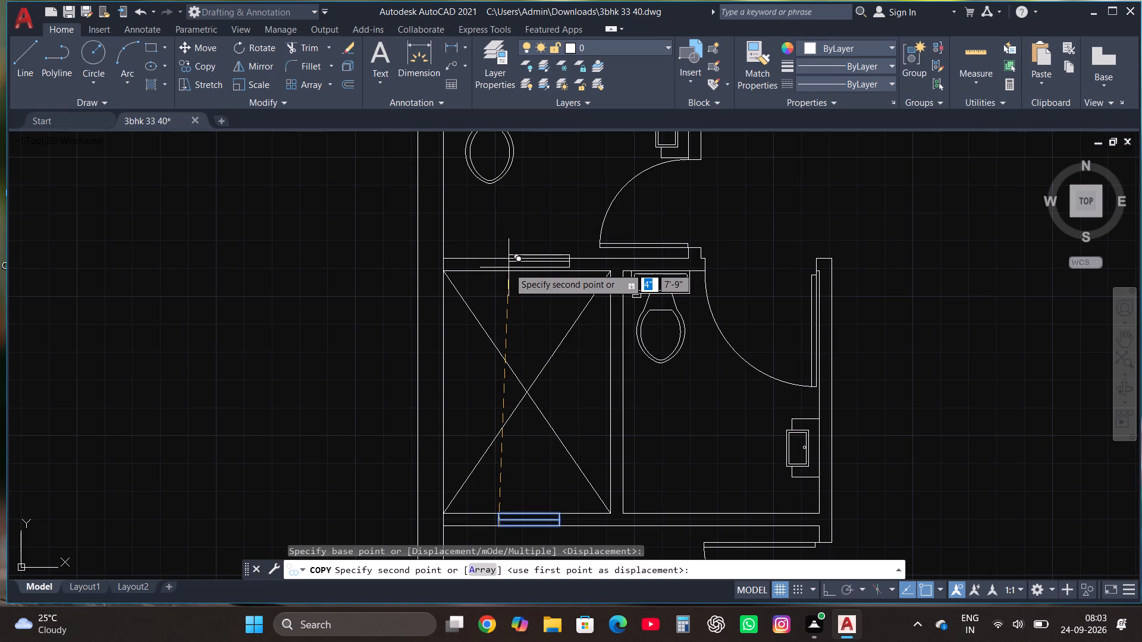
{"action": "left_click", "coordinate": [505, 269]}
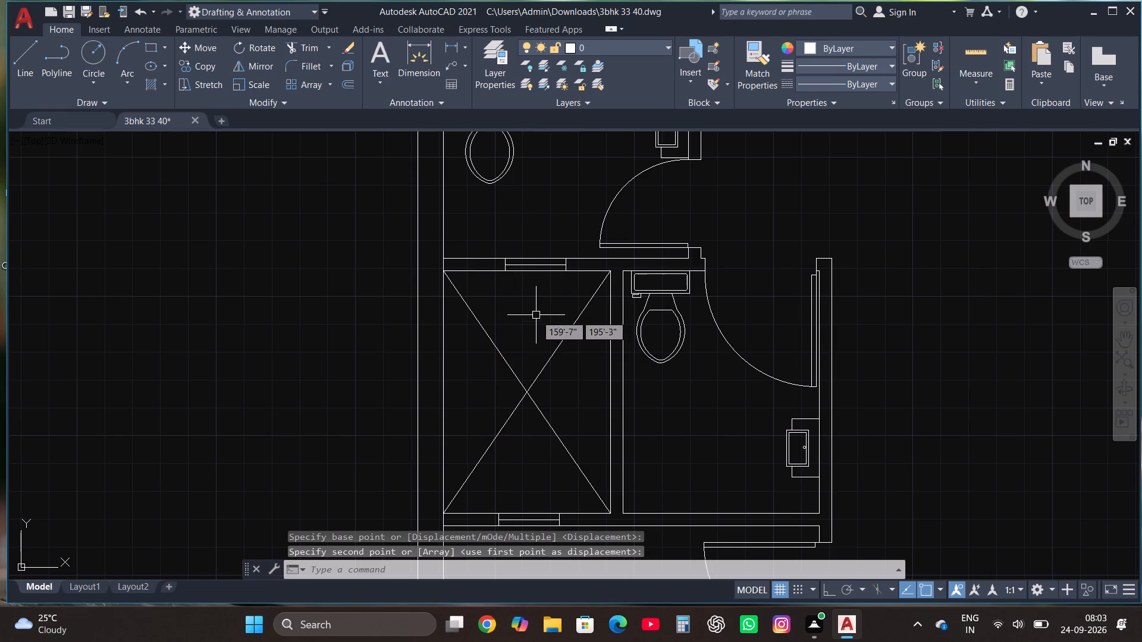
Copy the small window from the shaft's lower wall into the open floor area of the room below.
{"action": "scroll", "coordinate": [536, 315], "scroll_direction": "down", "scroll_amount": 1}
{"action": "scroll", "coordinate": [538, 452], "scroll_direction": "up", "scroll_amount": 2}
{"action": "left_click", "coordinate": [445, 456]}
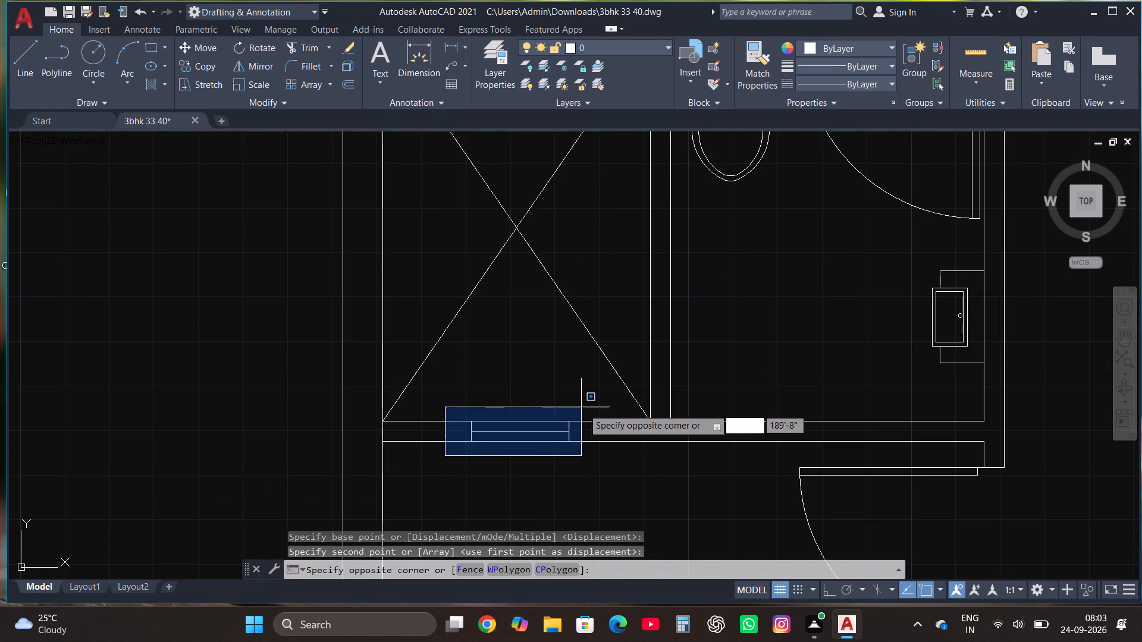
{"action": "left_click", "coordinate": [592, 410]}
{"action": "left_click", "coordinate": [211, 64]}
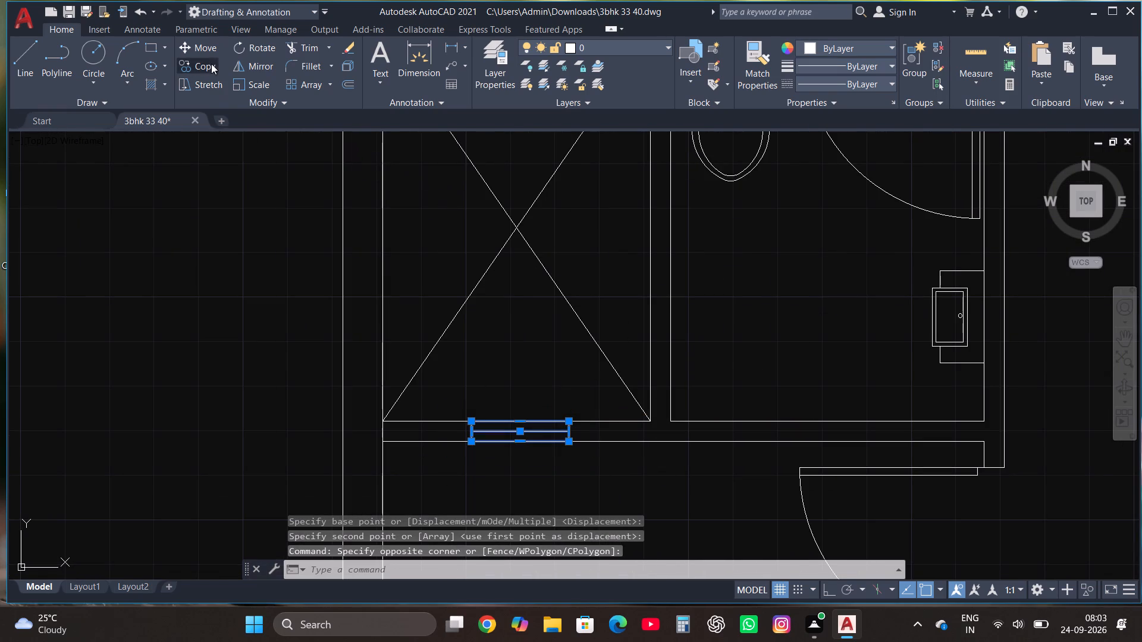
{"action": "left_click", "coordinate": [537, 415]}
{"action": "scroll", "coordinate": [544, 337], "scroll_direction": "down", "scroll_amount": 2}
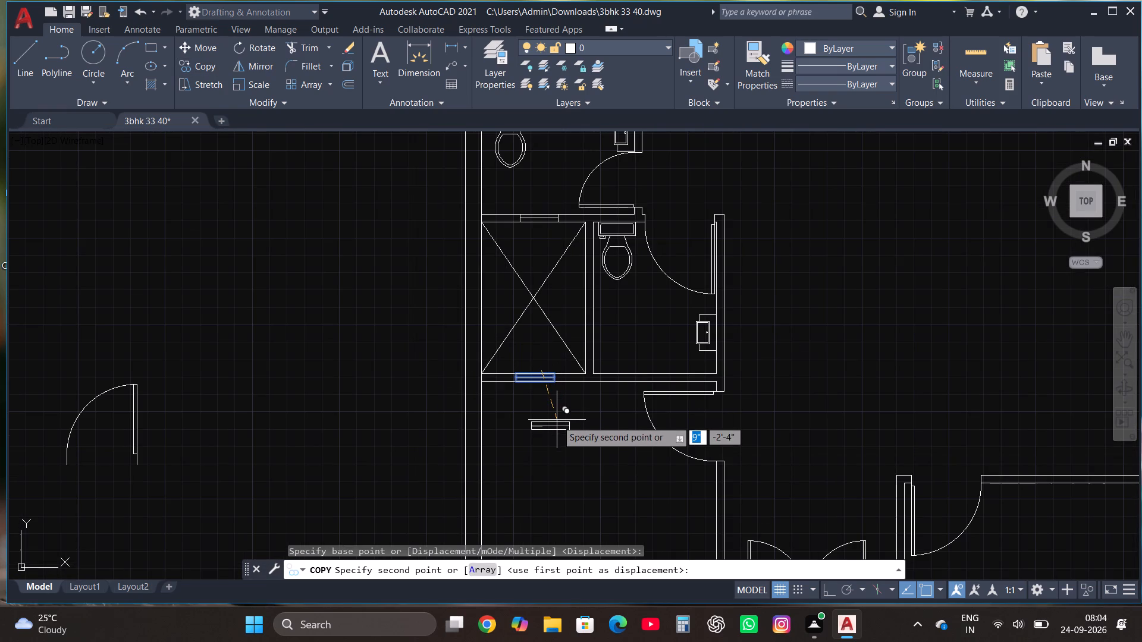
{"action": "left_click", "coordinate": [545, 414]}
Rotate the small window copy in the room below the shaft by 270° so it stands vertically.
{"action": "scroll", "coordinate": [506, 453], "scroll_direction": "up", "scroll_amount": 1}
{"action": "left_click", "coordinate": [506, 453]}
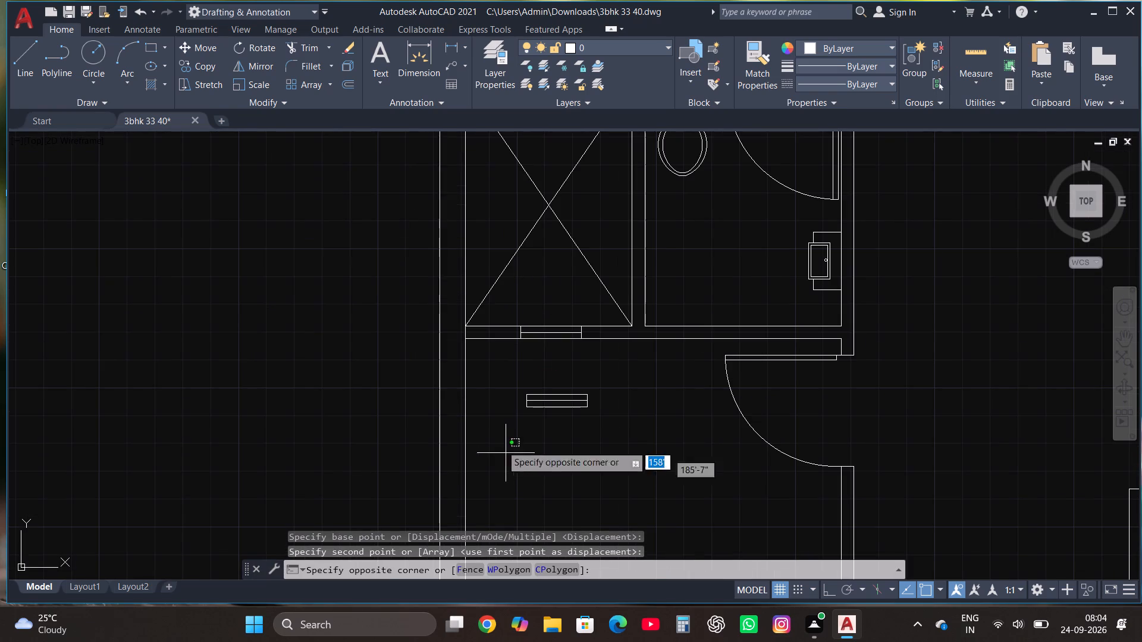
{"action": "left_click", "coordinate": [605, 382]}
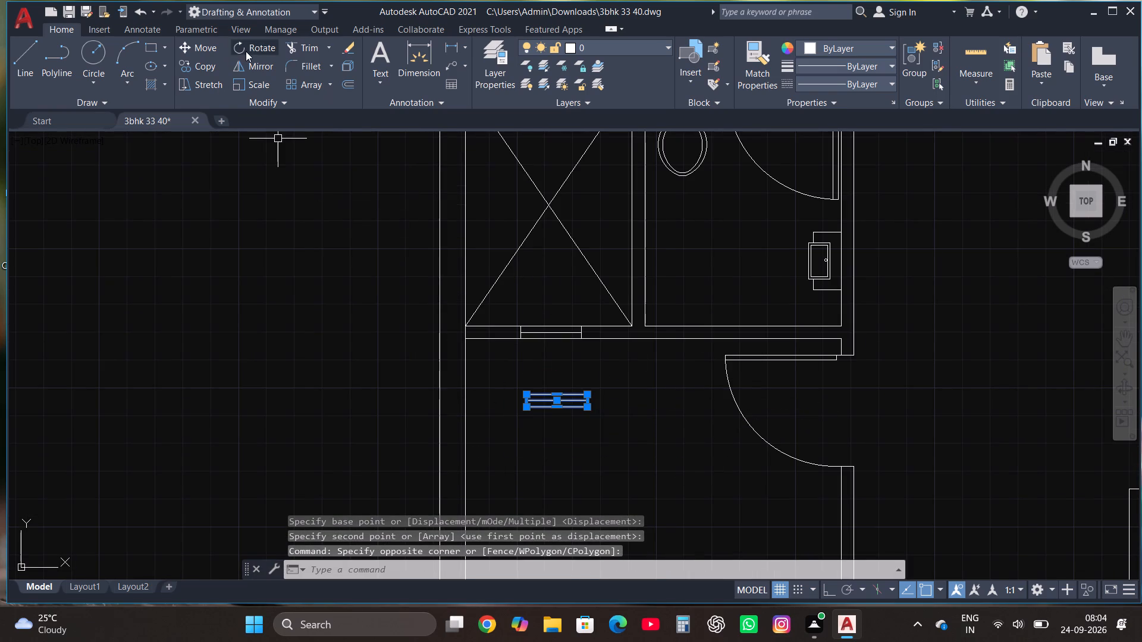
{"action": "left_click", "coordinate": [246, 51]}
{"action": "left_click", "coordinate": [561, 406]}
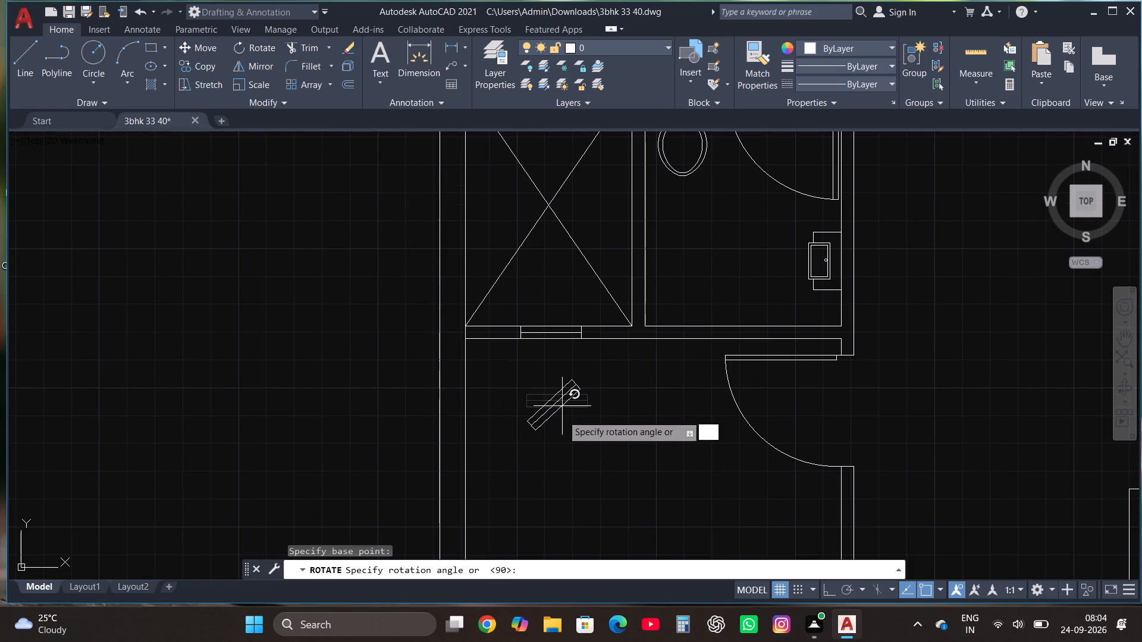
{"action": "key", "text": "F8"}
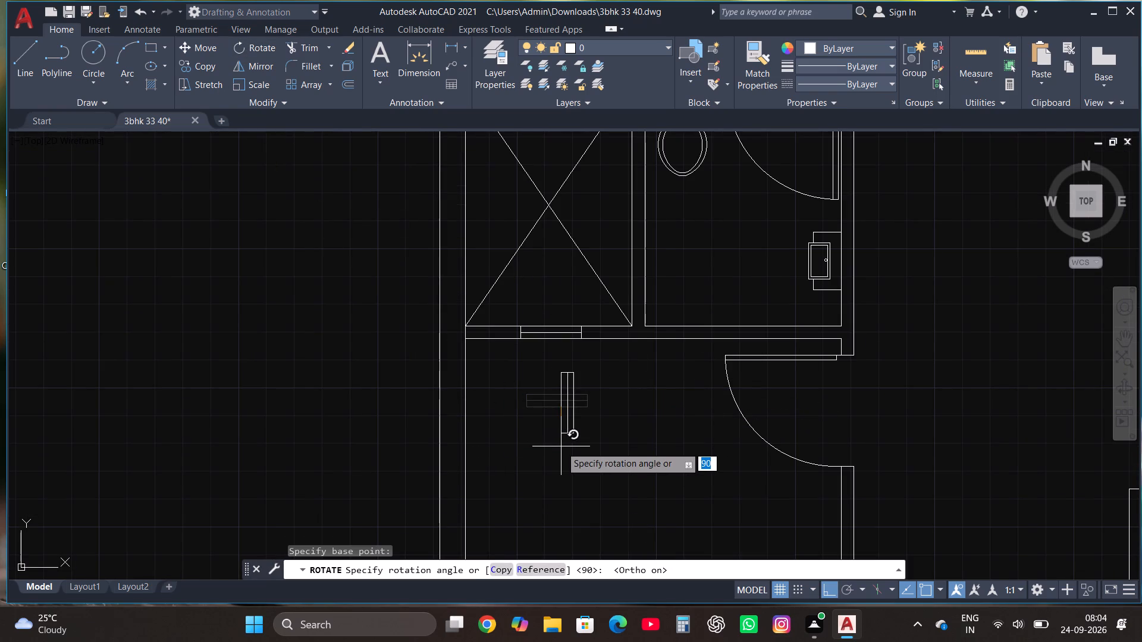
{"action": "left_click", "coordinate": [538, 470]}
Move the vertical small window into the wall between the shaft and the lower toilet.
{"action": "left_click", "coordinate": [553, 454]}
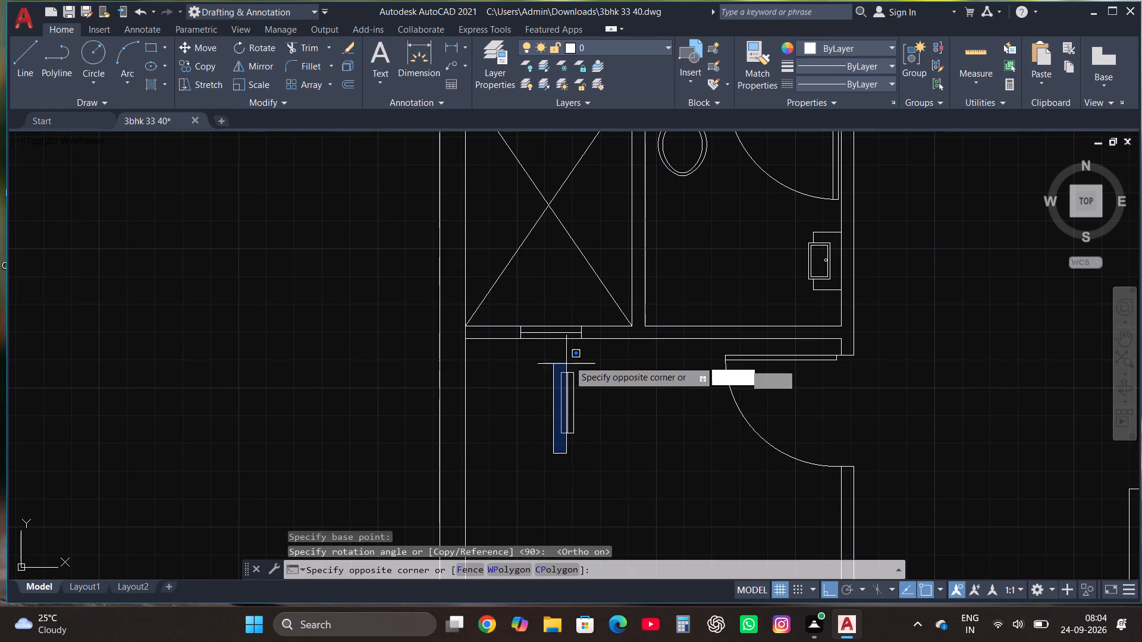
{"action": "left_click", "coordinate": [582, 366]}
{"action": "left_click", "coordinate": [191, 49]}
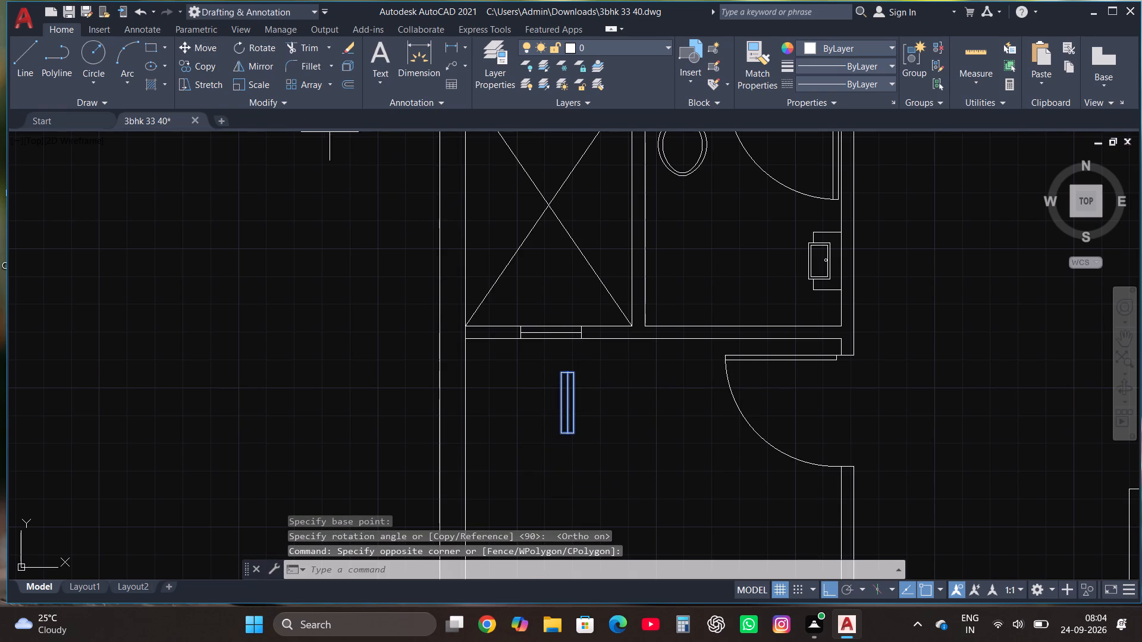
{"action": "left_click", "coordinate": [561, 436]}
{"action": "scroll", "coordinate": [590, 468], "scroll_direction": "down", "scroll_amount": 2}
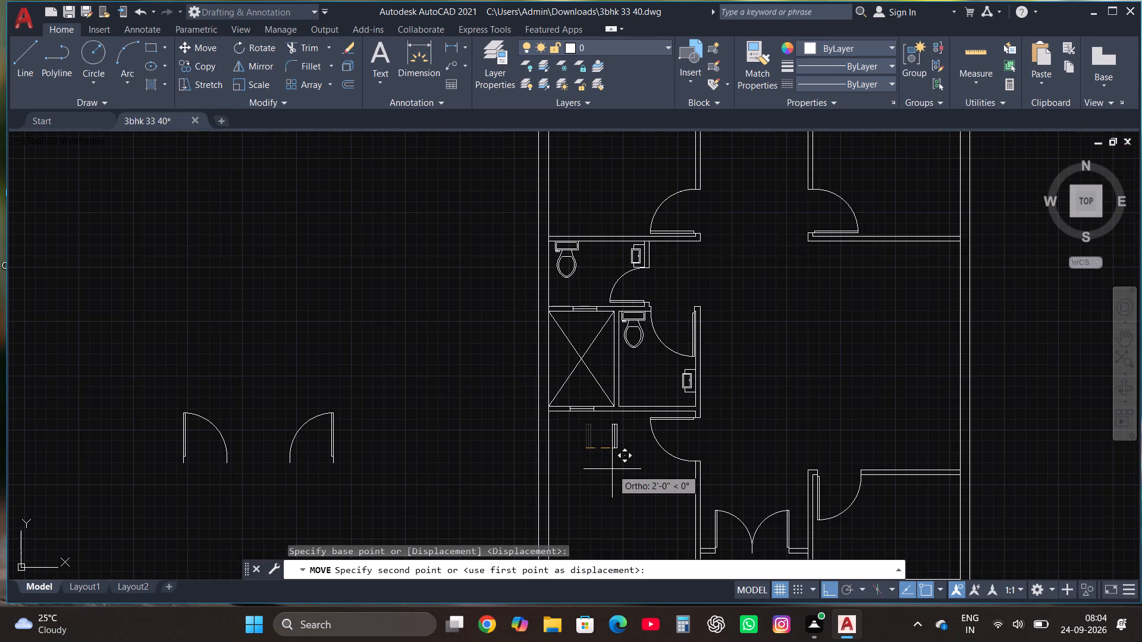
{"action": "key", "text": "F8"}
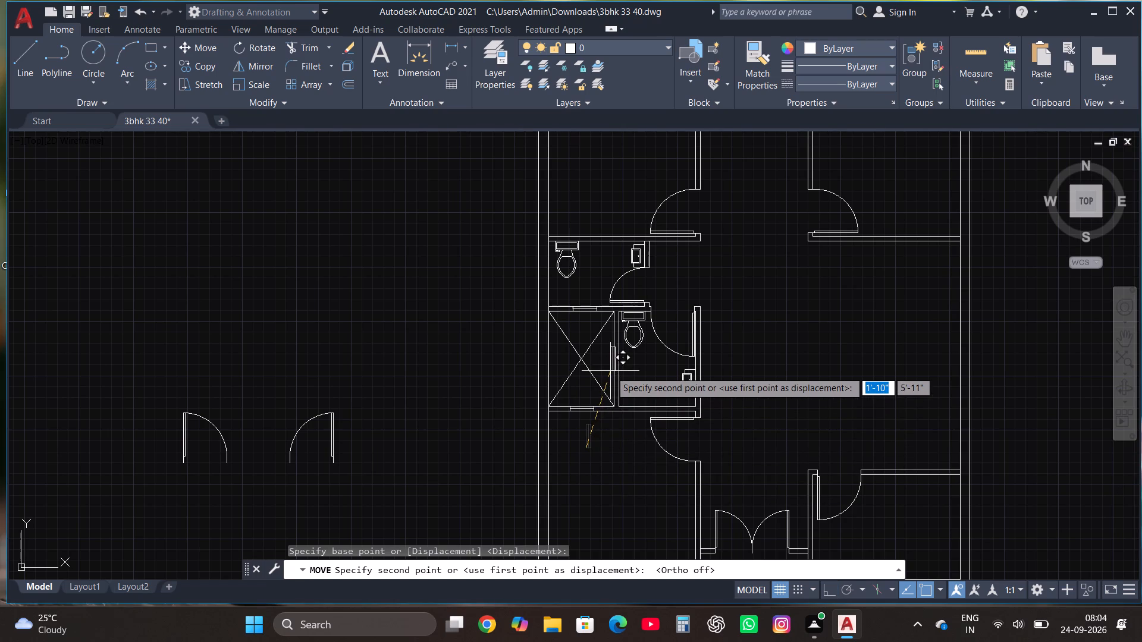
{"action": "scroll", "coordinate": [613, 371], "scroll_direction": "up", "scroll_amount": 3}
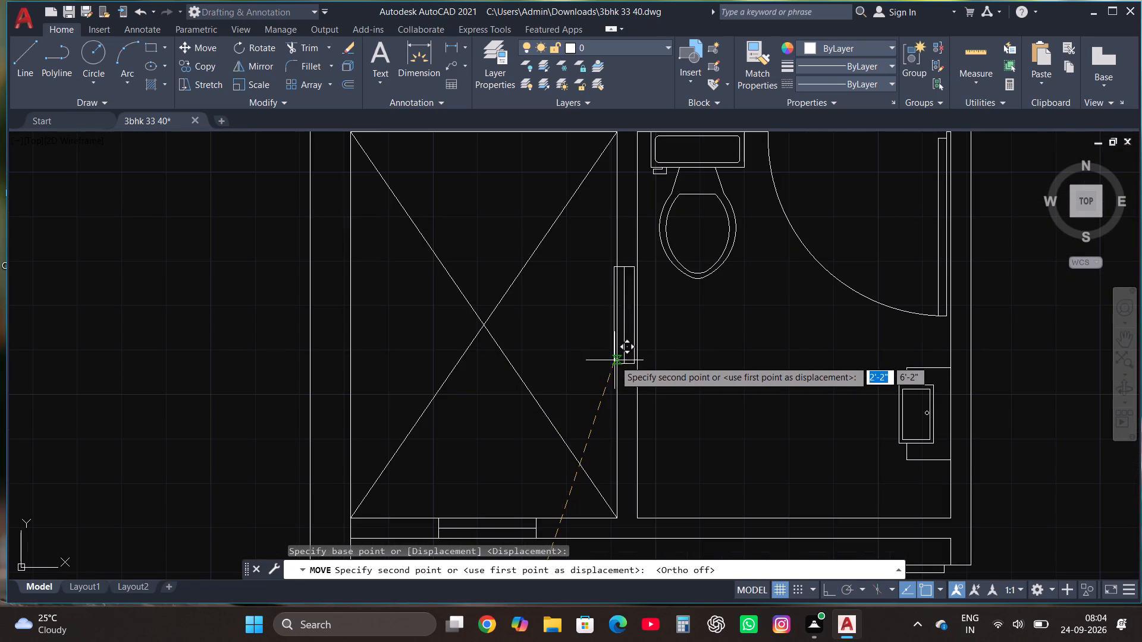
{"action": "left_click", "coordinate": [619, 369]}
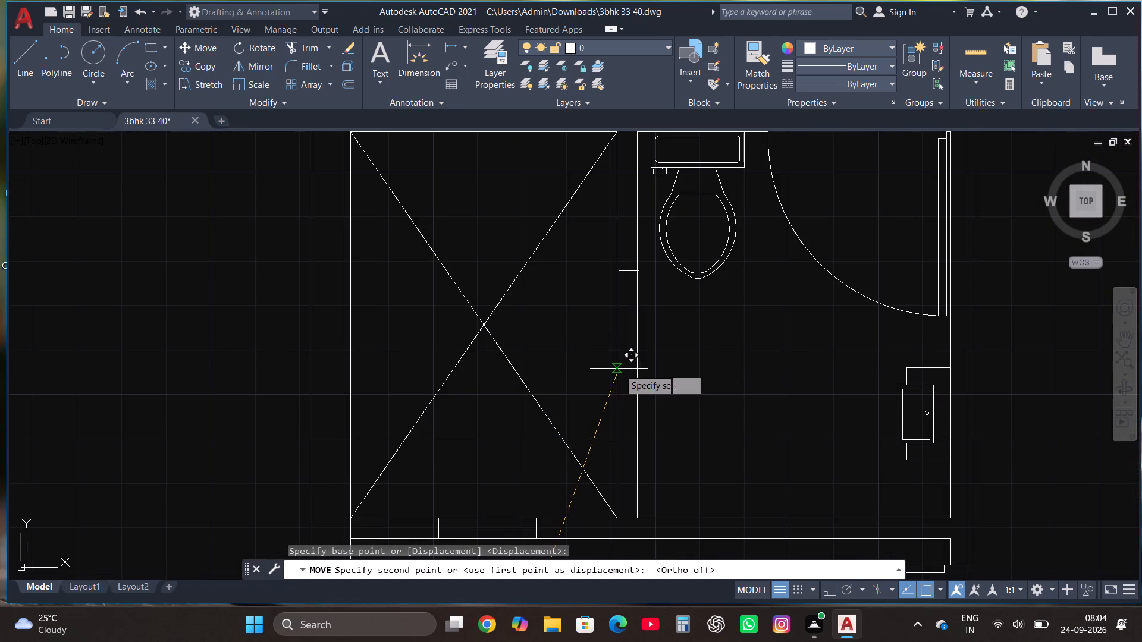
Copy the large window from the lower-left room's exterior wall to three places along the plan's top exterior wall, one per bay.
{"action": "scroll", "coordinate": [520, 370], "scroll_direction": "down", "scroll_amount": 2}
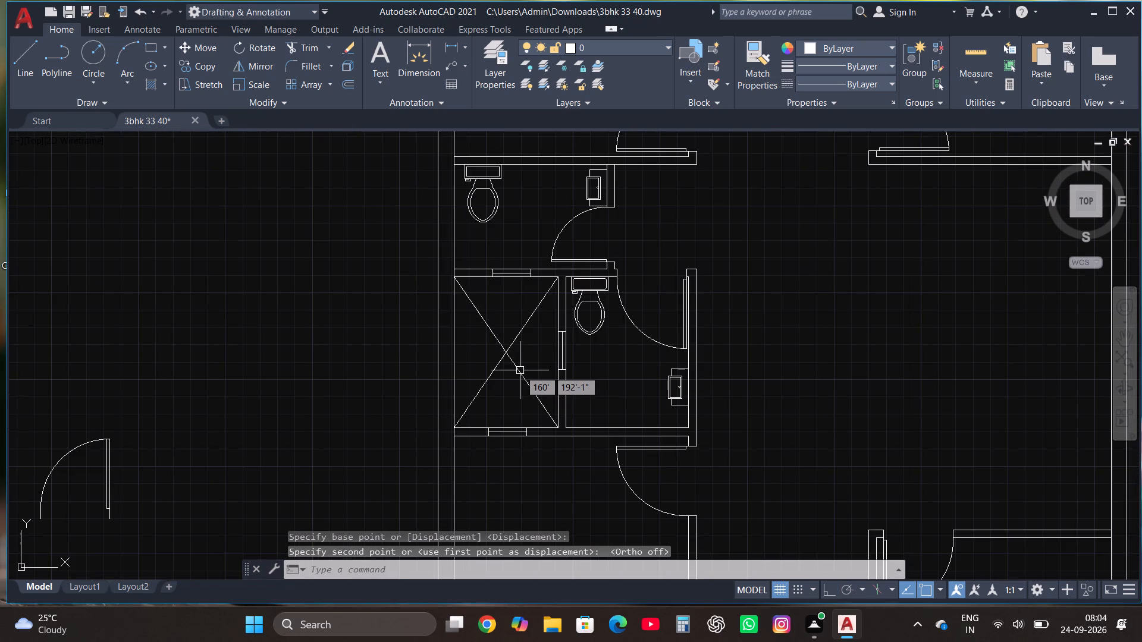
{"action": "scroll", "coordinate": [520, 370], "scroll_direction": "down", "scroll_amount": 1}
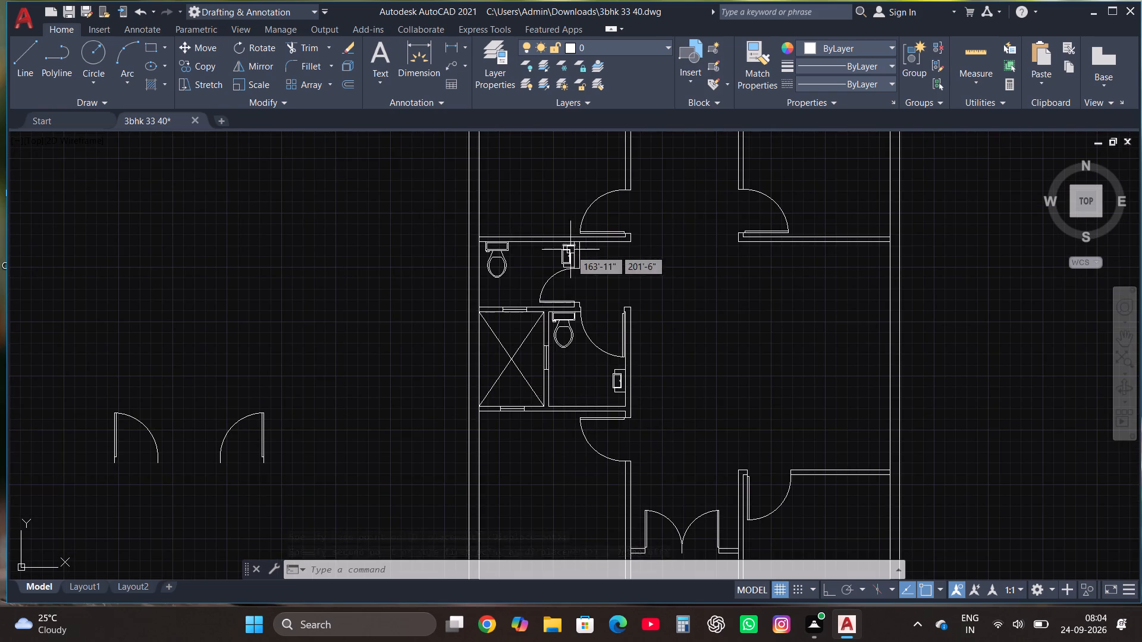
{"action": "scroll", "coordinate": [570, 250], "scroll_direction": "down", "scroll_amount": 1}
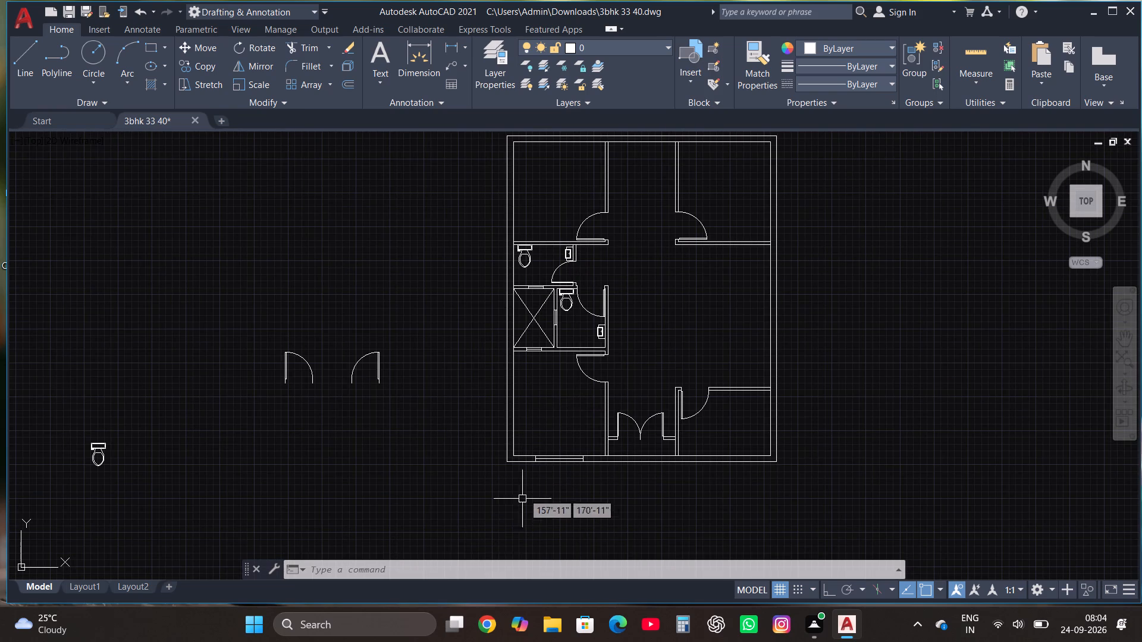
{"action": "scroll", "coordinate": [529, 474], "scroll_direction": "up", "scroll_amount": 2}
{"action": "left_click", "coordinate": [504, 480]}
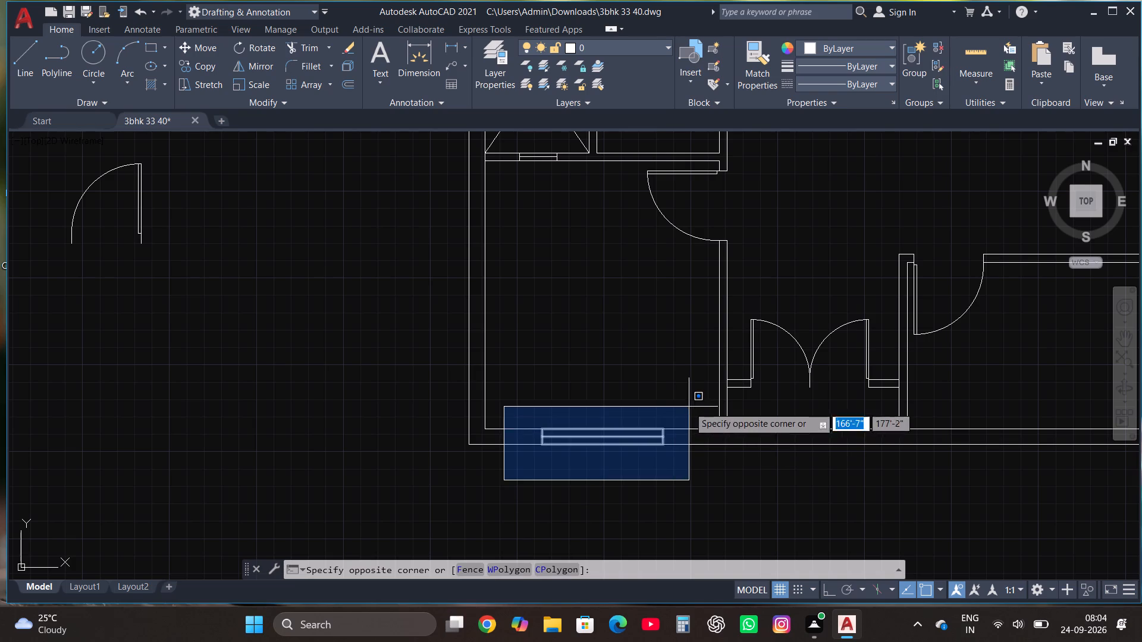
{"action": "left_click", "coordinate": [689, 407]}
{"action": "left_click", "coordinate": [189, 66]}
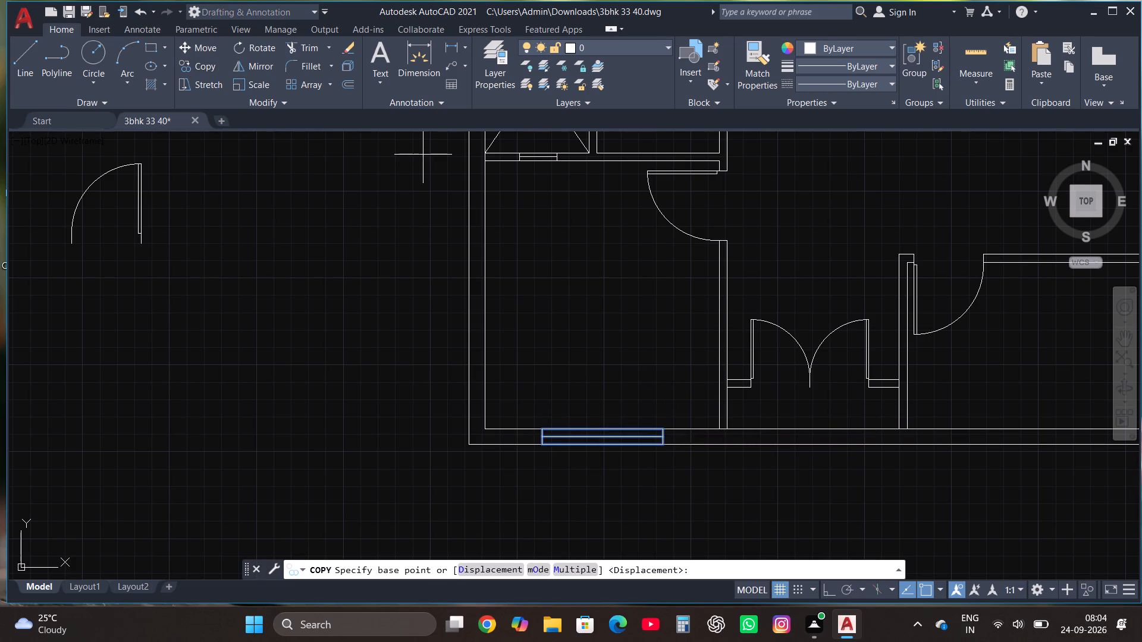
{"action": "left_click", "coordinate": [575, 572]}
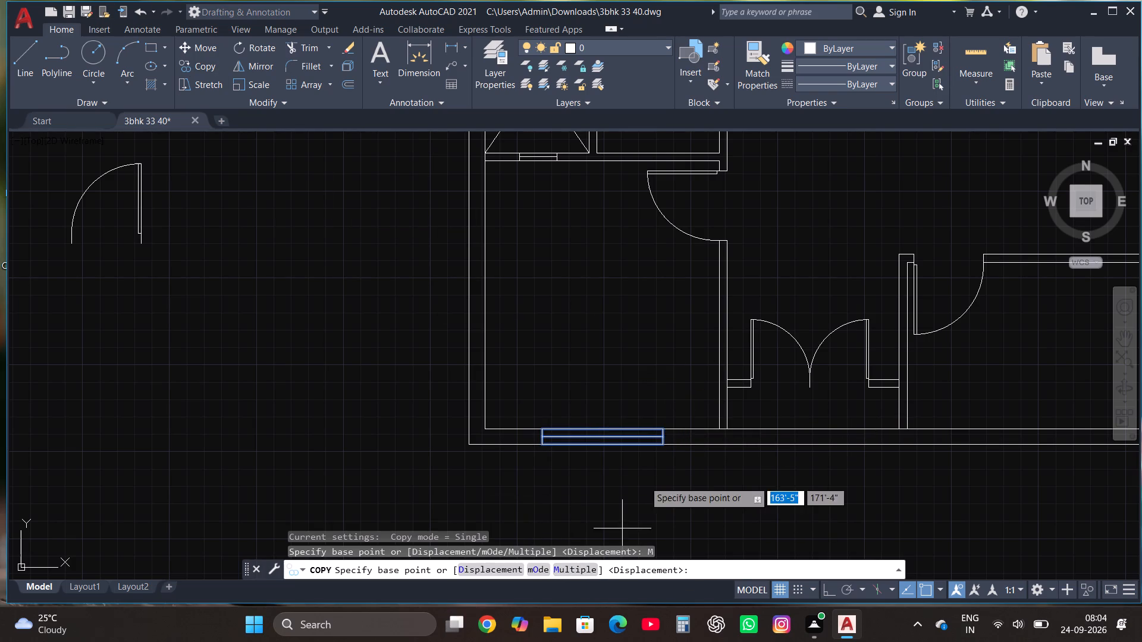
{"action": "left_click", "coordinate": [662, 447]}
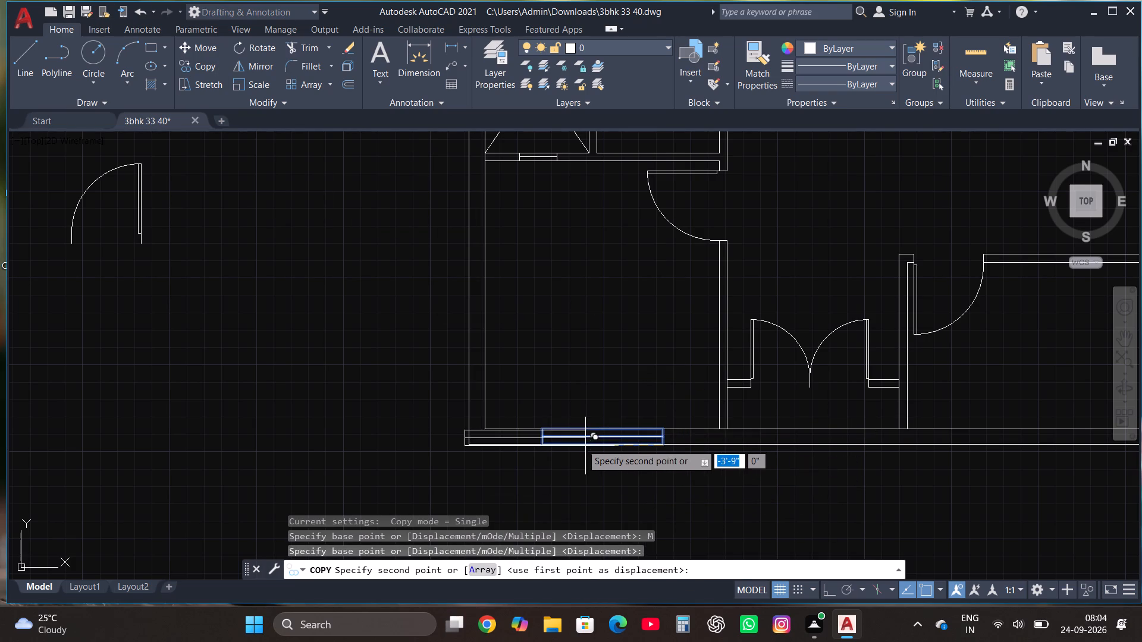
{"action": "scroll", "coordinate": [582, 444], "scroll_direction": "down", "scroll_amount": 7}
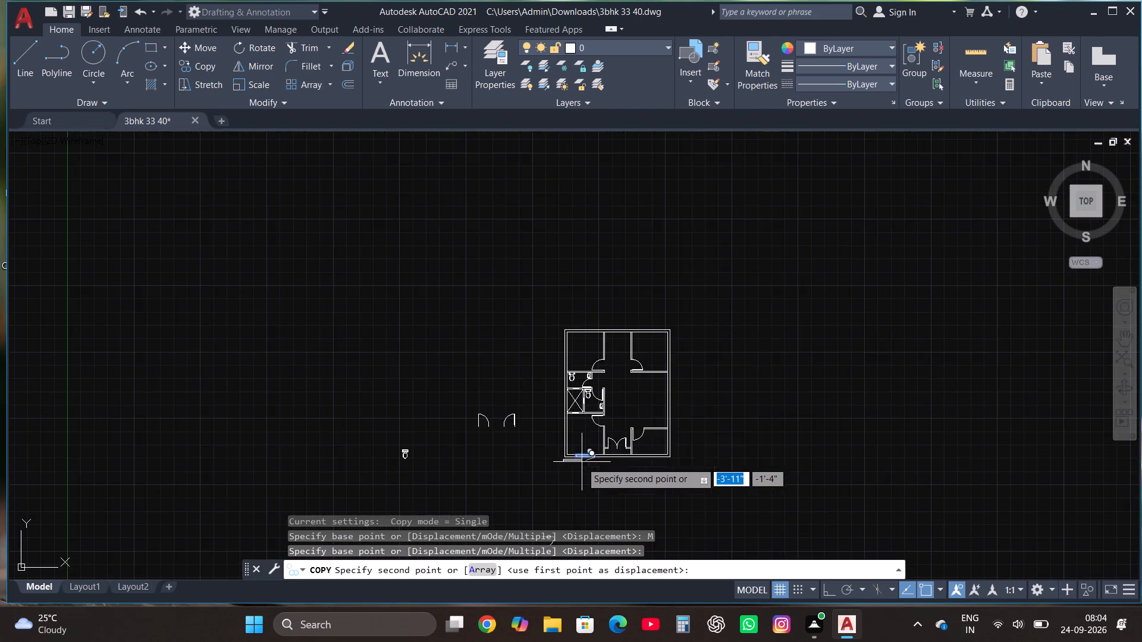
{"action": "scroll", "coordinate": [607, 321], "scroll_direction": "up", "scroll_amount": 4}
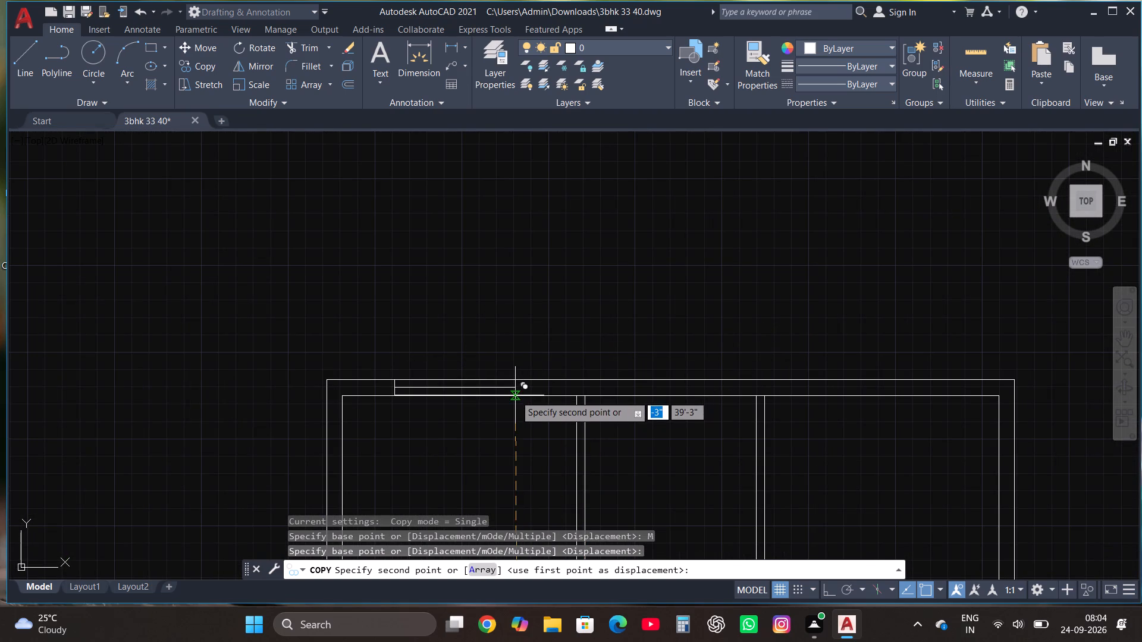
{"action": "left_click", "coordinate": [517, 396]}
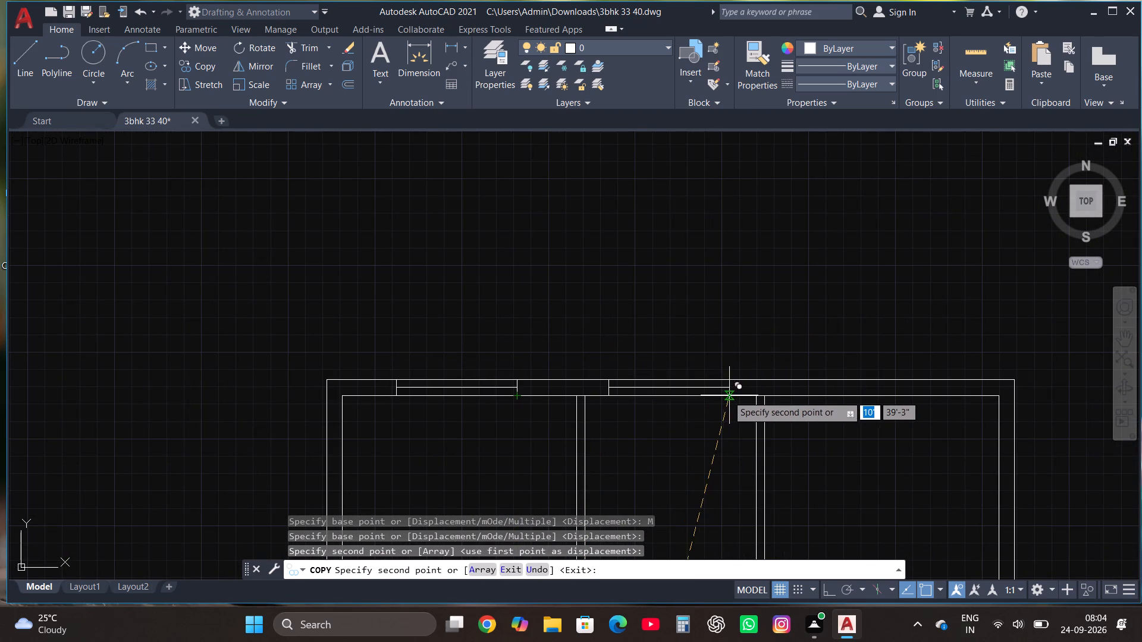
{"action": "left_click", "coordinate": [726, 395]}
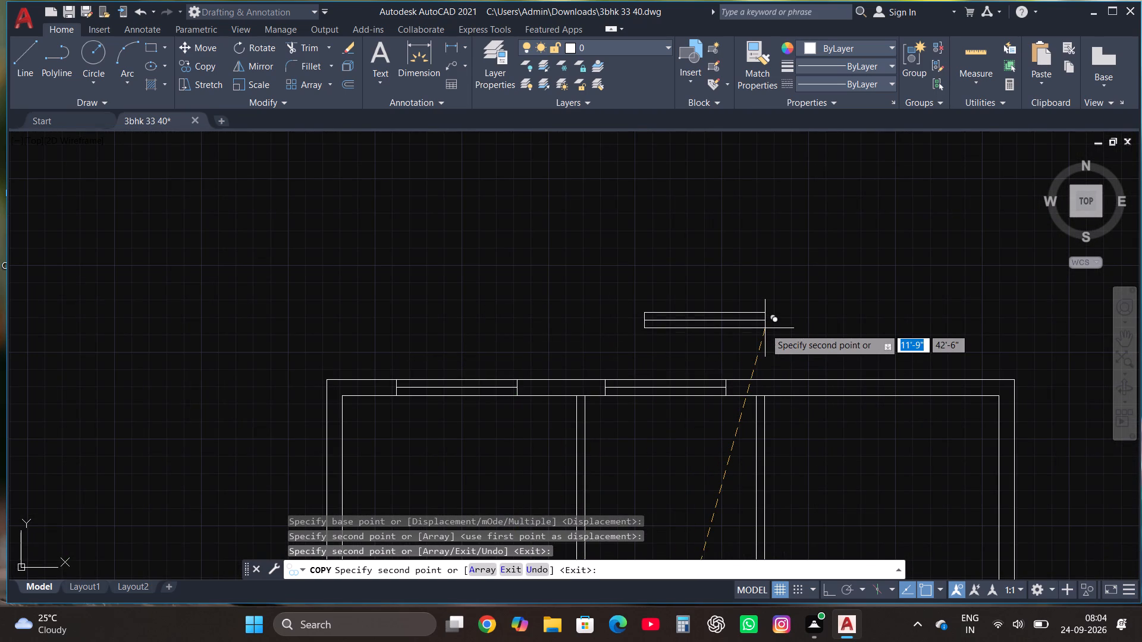
{"action": "left_click", "coordinate": [941, 396]}
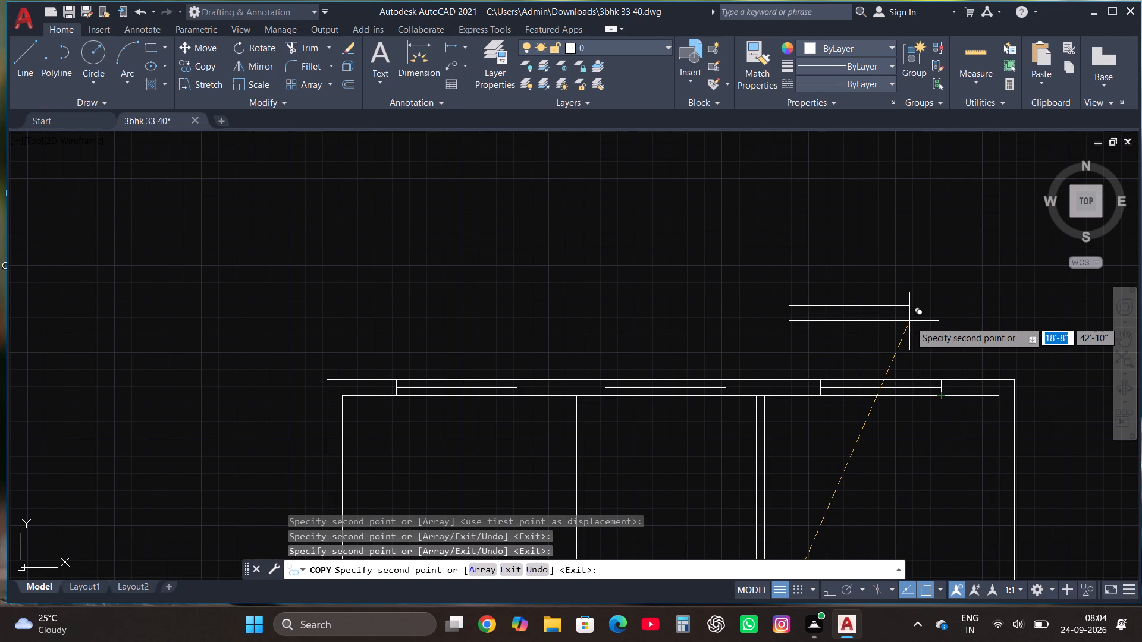
Place another copy of the large window in the bottom exterior wall below the lower-right room.
{"action": "scroll", "coordinate": [909, 321], "scroll_direction": "down", "scroll_amount": 4}
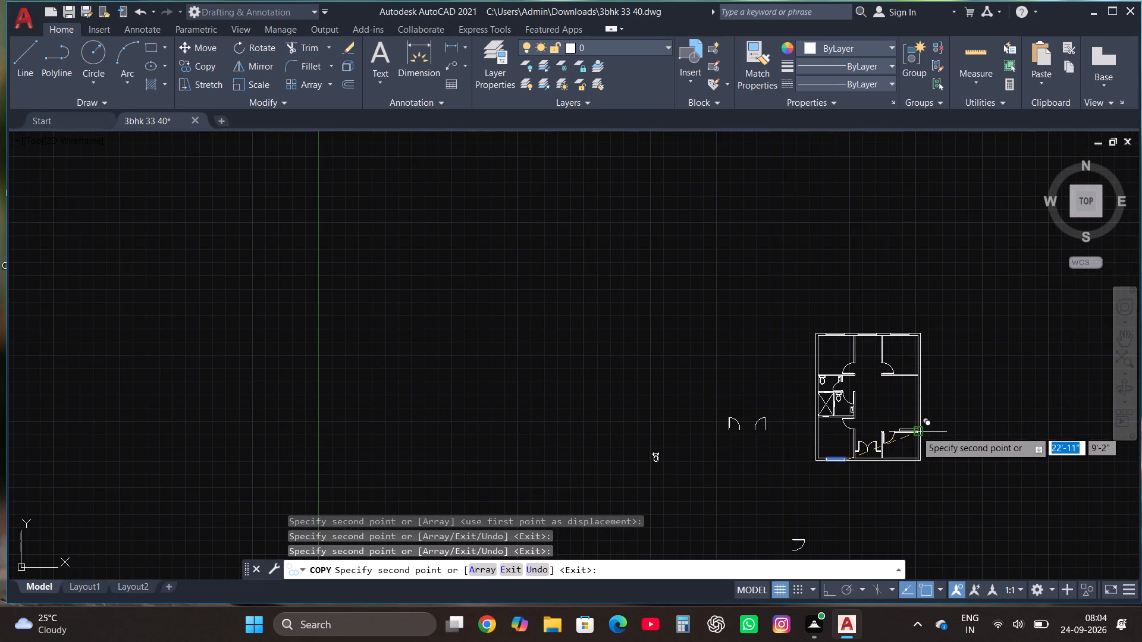
{"action": "scroll", "coordinate": [901, 469], "scroll_direction": "up", "scroll_amount": 4}
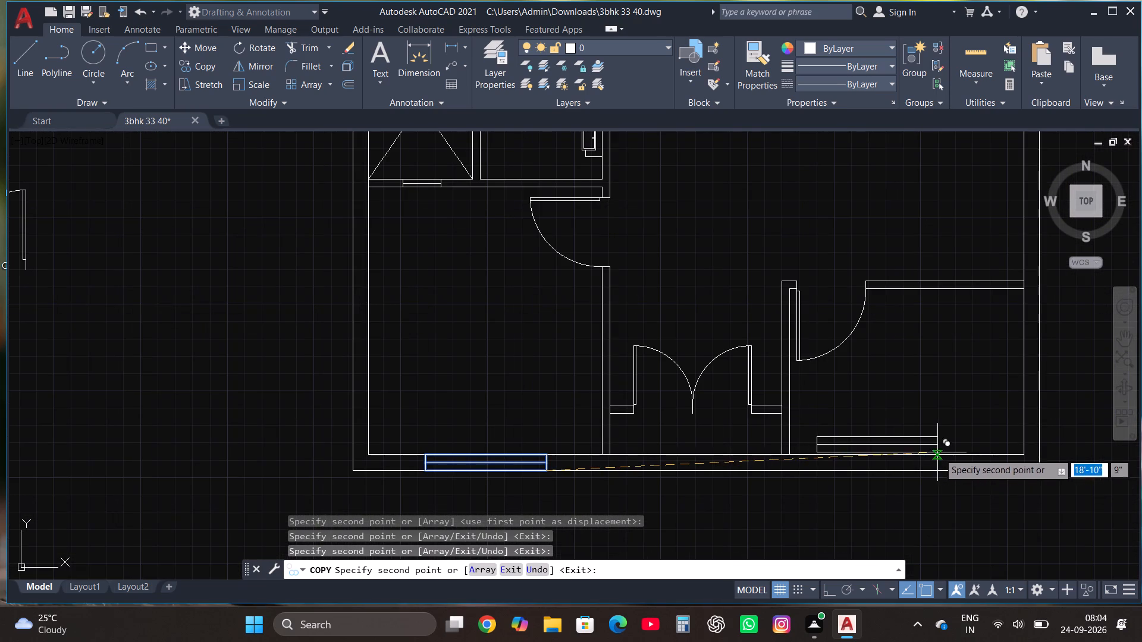
{"action": "left_click", "coordinate": [964, 469]}
{"action": "key", "text": "Escape"}
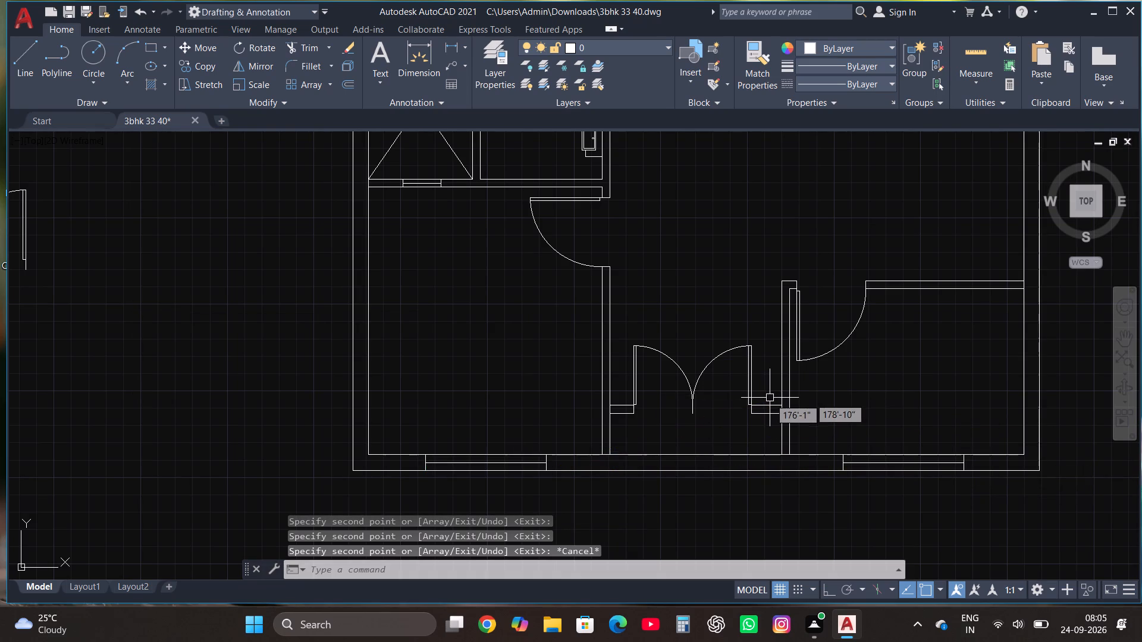
Copy the lower-right room's large window to the empty space outside the plan's east wall.
{"action": "scroll", "coordinate": [771, 404], "scroll_direction": "down", "scroll_amount": 2}
{"action": "scroll", "coordinate": [916, 425], "scroll_direction": "up", "scroll_amount": 2}
{"action": "left_click", "coordinate": [608, 460]}
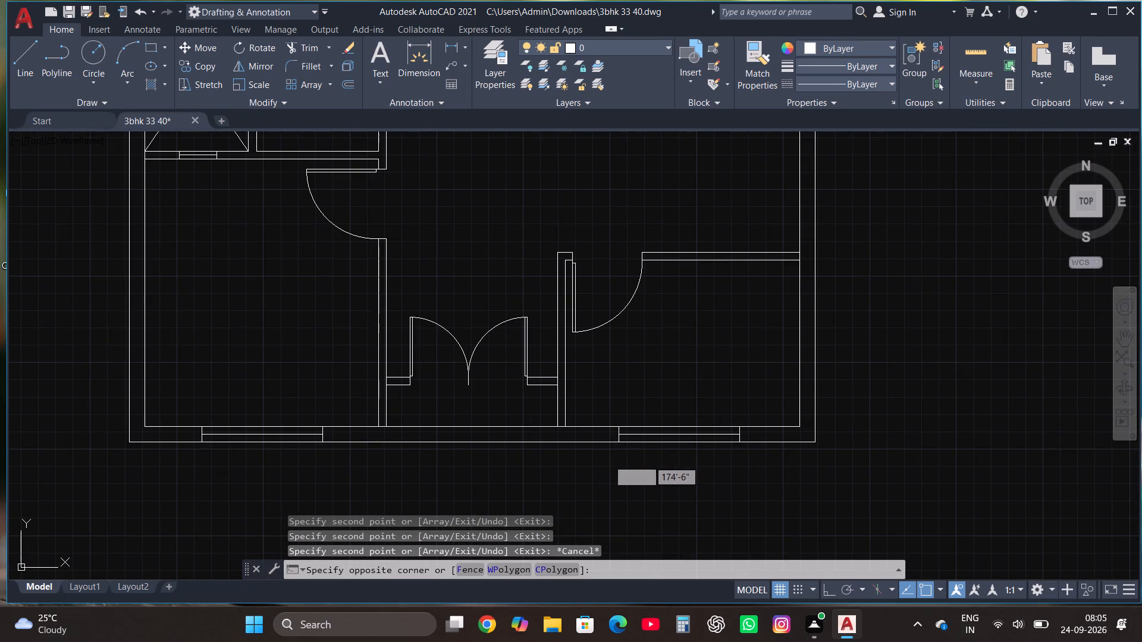
{"action": "left_click", "coordinate": [755, 405]}
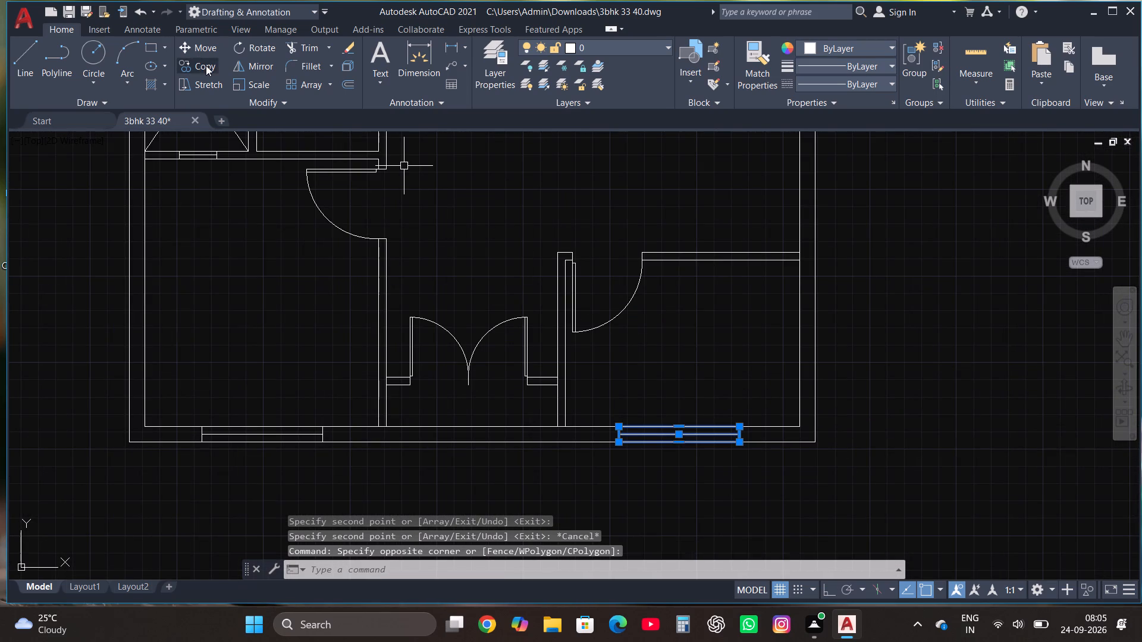
{"action": "left_click", "coordinate": [206, 65]}
{"action": "left_click", "coordinate": [667, 421]}
{"action": "scroll", "coordinate": [594, 391], "scroll_direction": "down", "scroll_amount": 2}
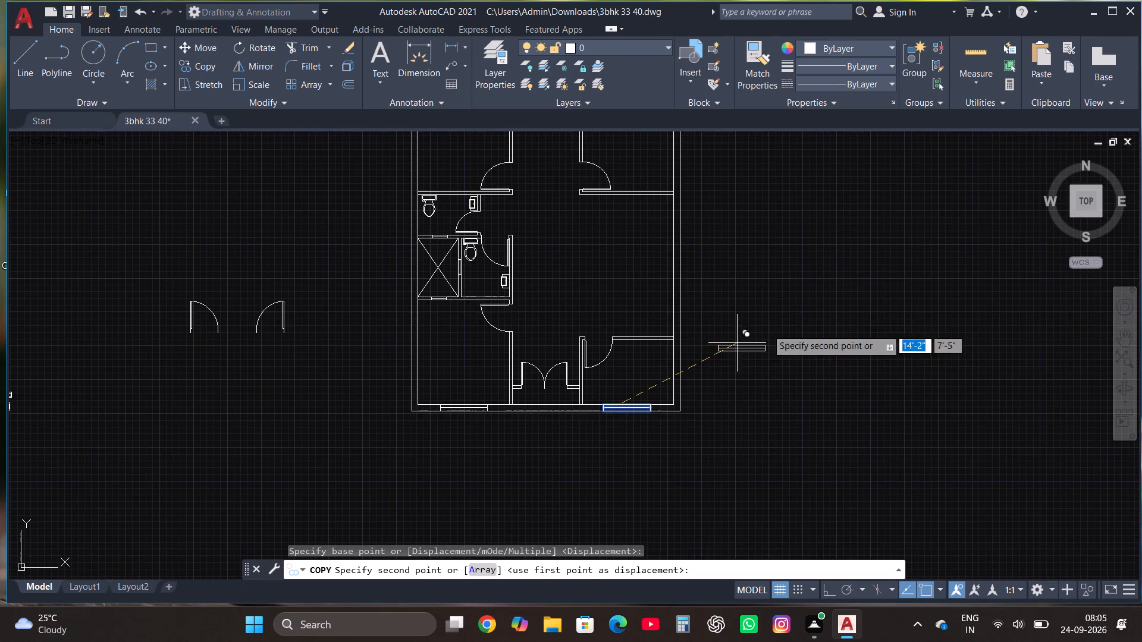
{"action": "left_click", "coordinate": [794, 316]}
Rotate the large window copy outside the east wall by 270° so it stands vertically.
{"action": "left_click", "coordinate": [766, 350]}
{"action": "left_click", "coordinate": [854, 282]}
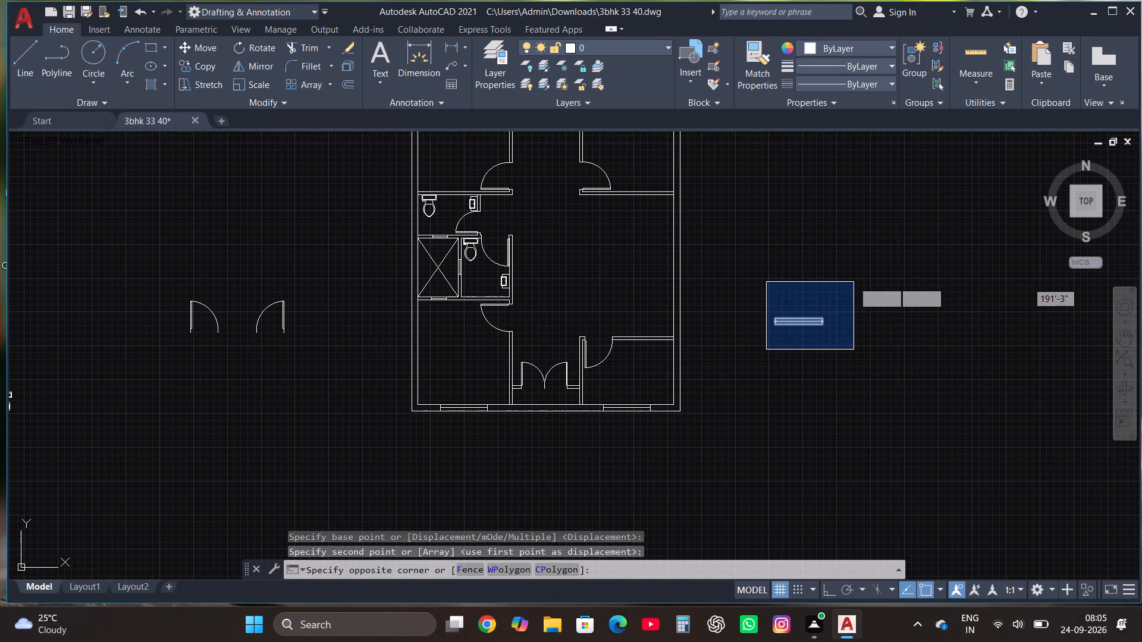
{"action": "left_click", "coordinate": [256, 47]}
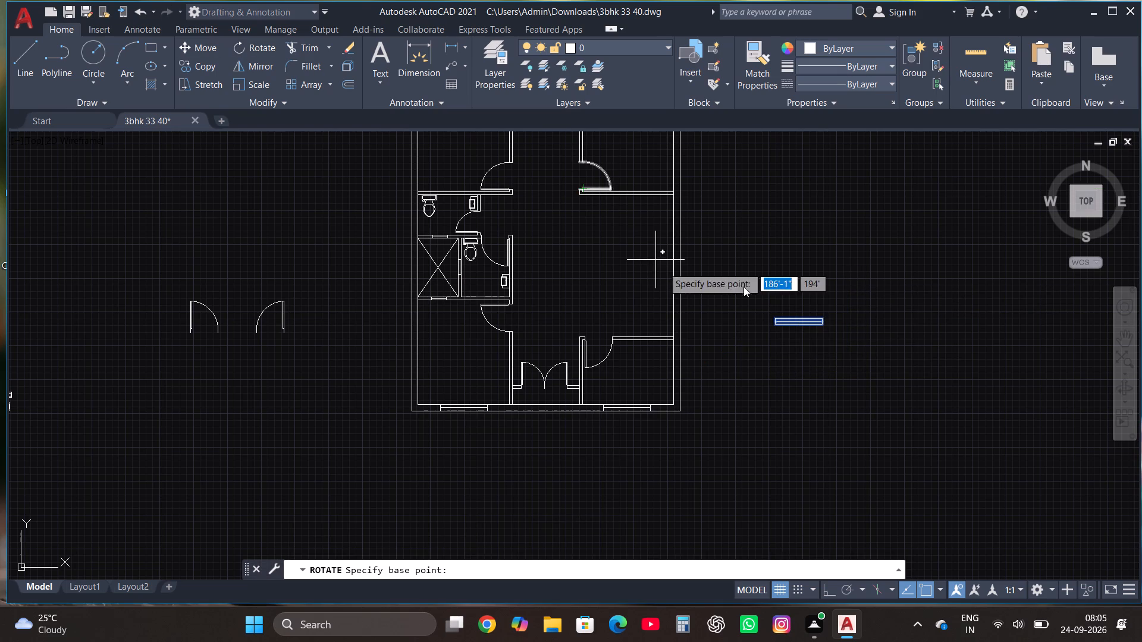
{"action": "left_click", "coordinate": [794, 316]}
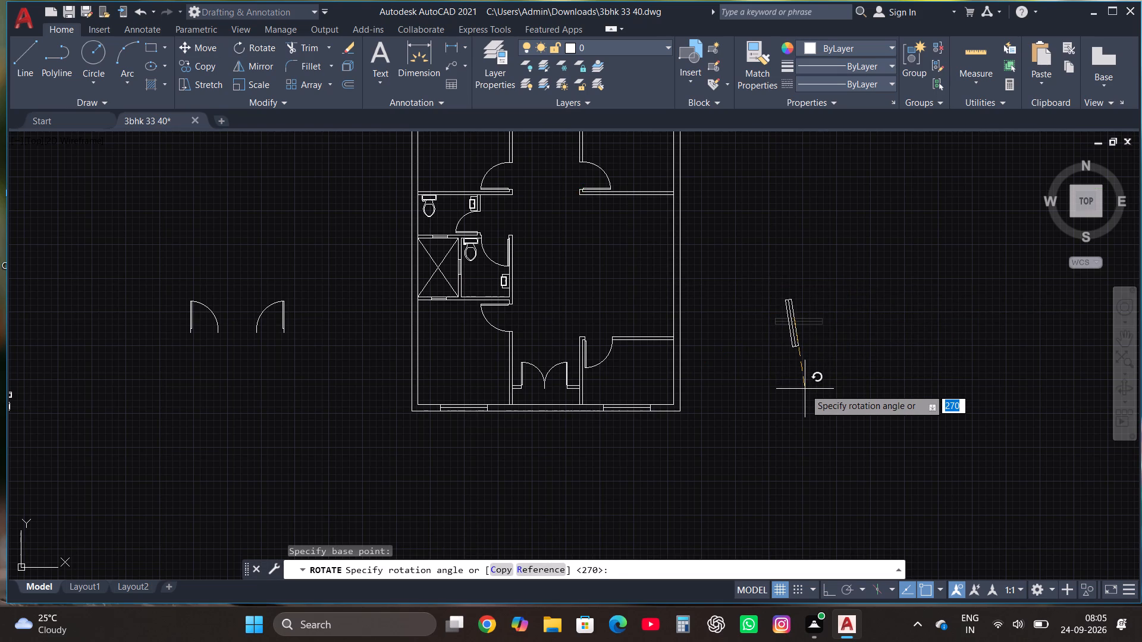
{"action": "key", "text": "F8"}
{"action": "left_click", "coordinate": [769, 462]}
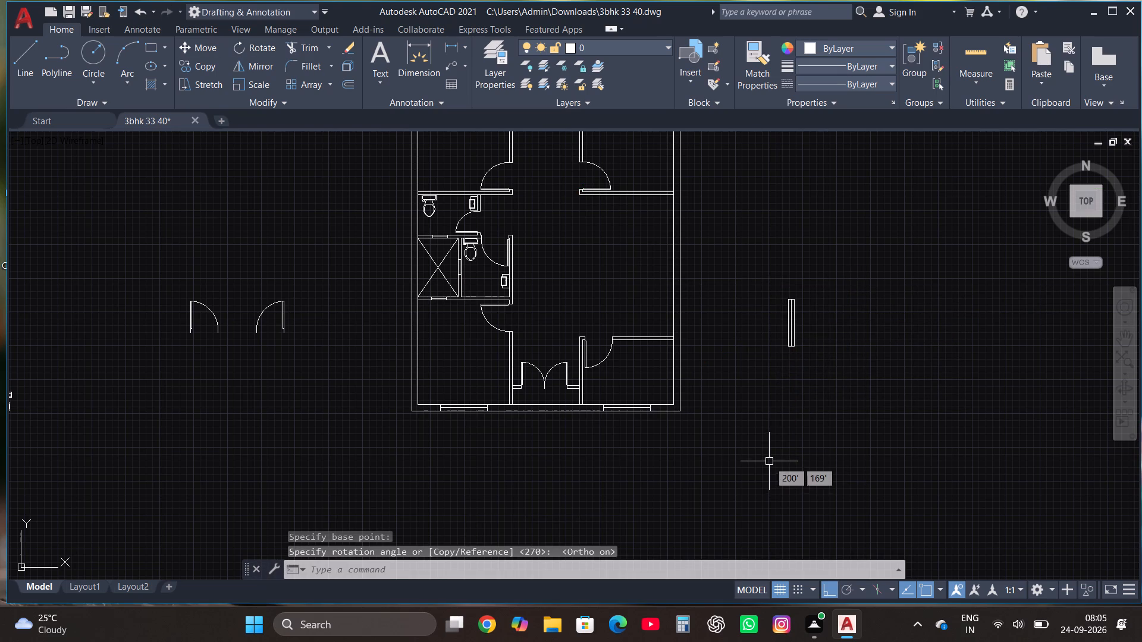
Move the vertical window from outside the plan into the east exterior wall beside the lower-right room.
{"action": "left_click", "coordinate": [764, 358]}
{"action": "left_click", "coordinate": [784, 253]}
{"action": "left_click", "coordinate": [778, 365]}
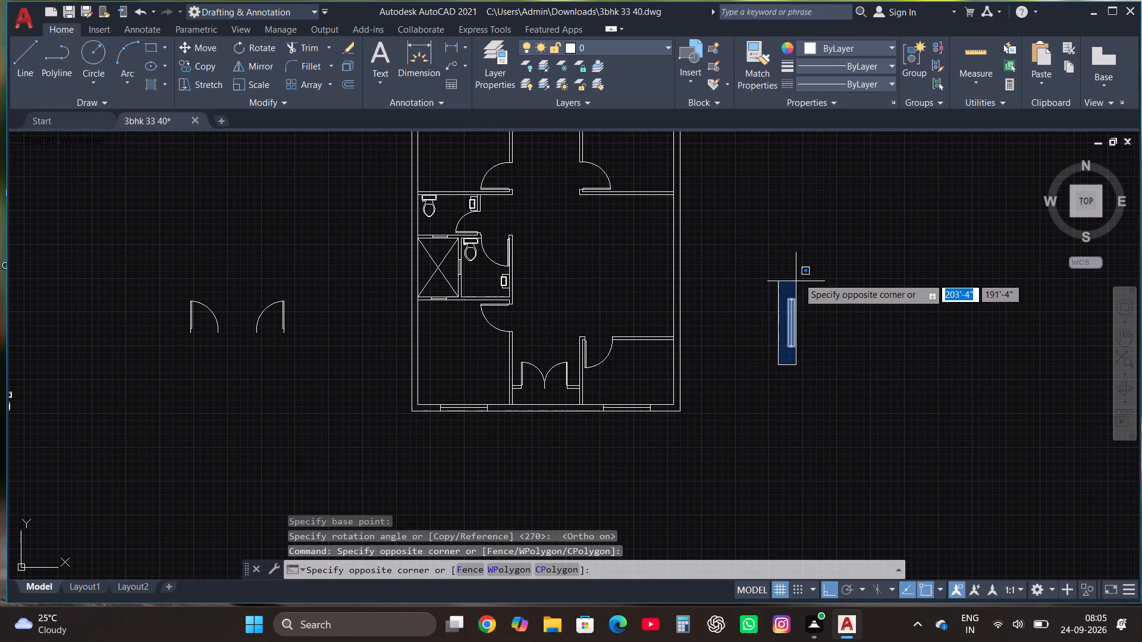
{"action": "left_click", "coordinate": [807, 271]}
{"action": "left_click", "coordinate": [193, 43]}
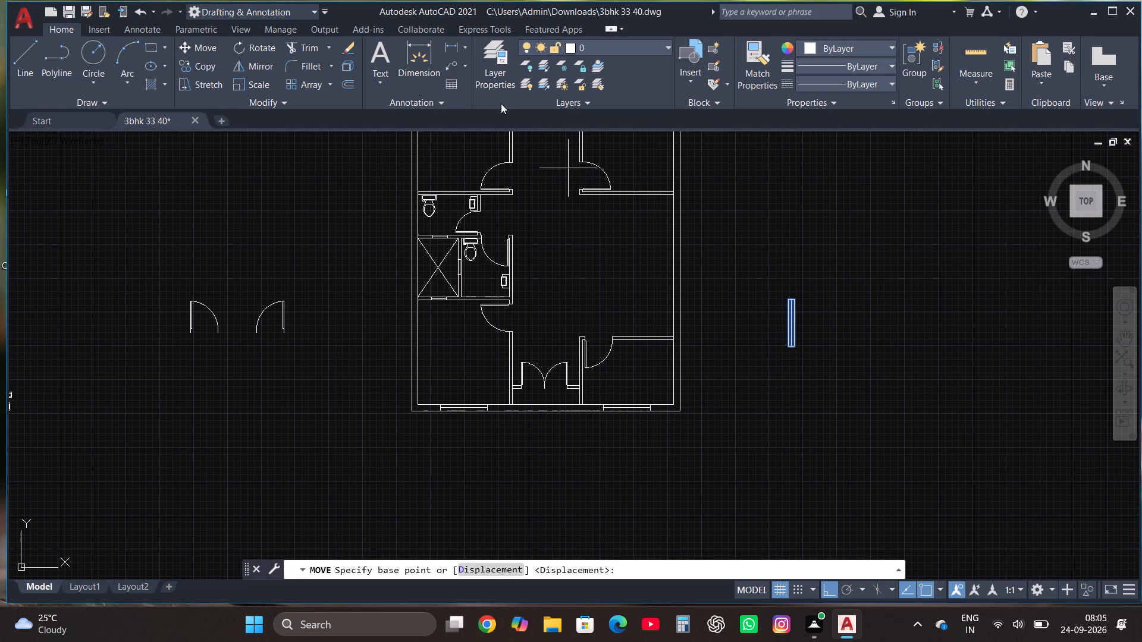
{"action": "scroll", "coordinate": [749, 306], "scroll_direction": "up", "scroll_amount": 2}
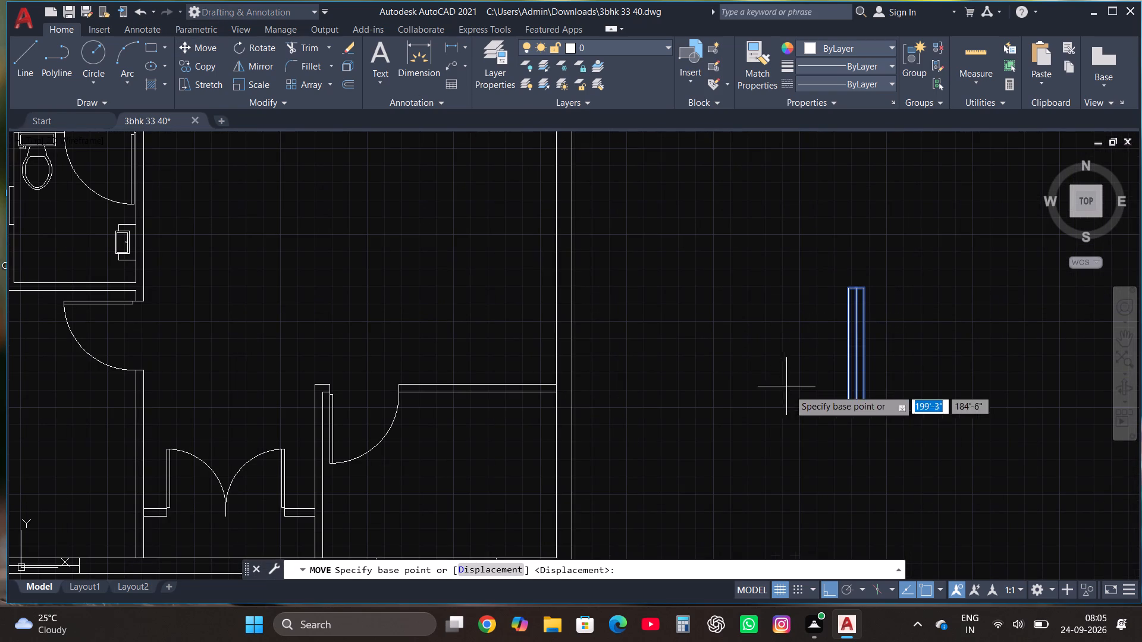
{"action": "left_click", "coordinate": [846, 409]}
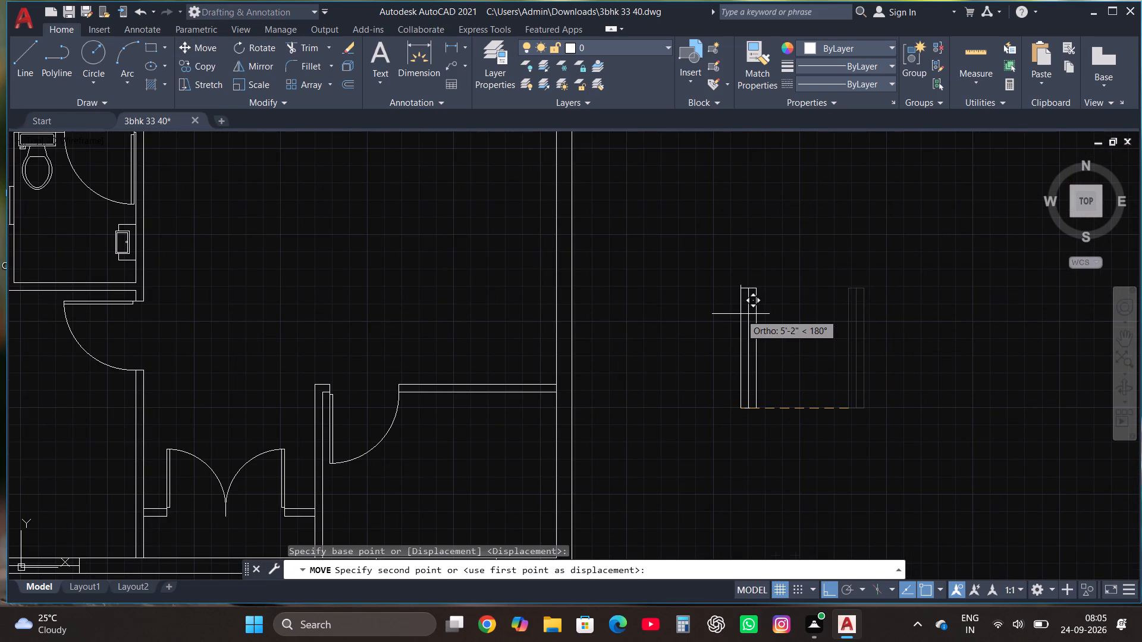
{"action": "key", "text": "F8"}
{"action": "scroll", "coordinate": [741, 301], "scroll_direction": "down", "scroll_amount": 2}
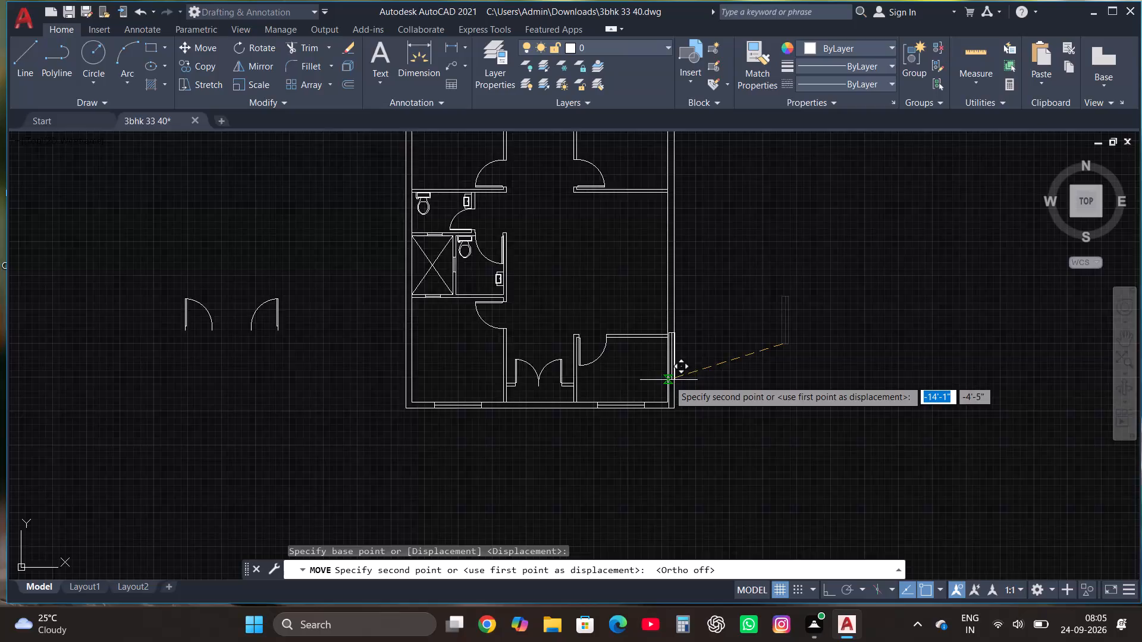
{"action": "scroll", "coordinate": [669, 380], "scroll_direction": "up", "scroll_amount": 3}
{"action": "left_click", "coordinate": [666, 433]}
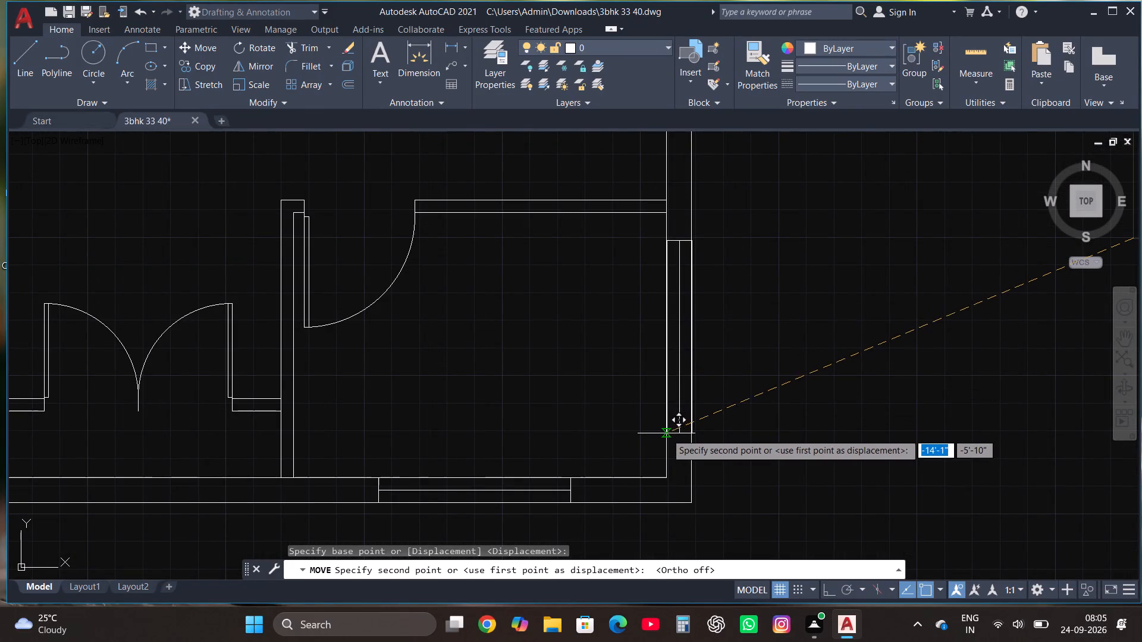
Copy the lower-right room's east-wall window to three places up the wall: two along the large middle space, one at the upper-right room.
{"action": "scroll", "coordinate": [667, 445], "scroll_direction": "down", "scroll_amount": 4}
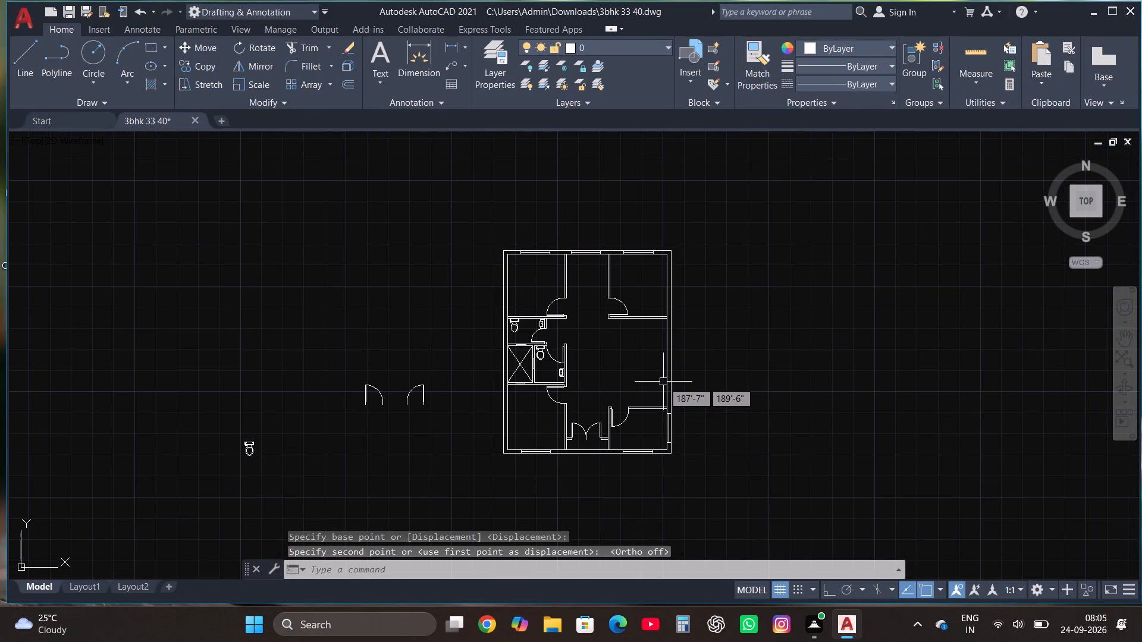
{"action": "scroll", "coordinate": [676, 391], "scroll_direction": "up", "scroll_amount": 3}
{"action": "scroll", "coordinate": [682, 354], "scroll_direction": "down", "scroll_amount": 2}
{"action": "scroll", "coordinate": [666, 428], "scroll_direction": "up", "scroll_amount": 2}
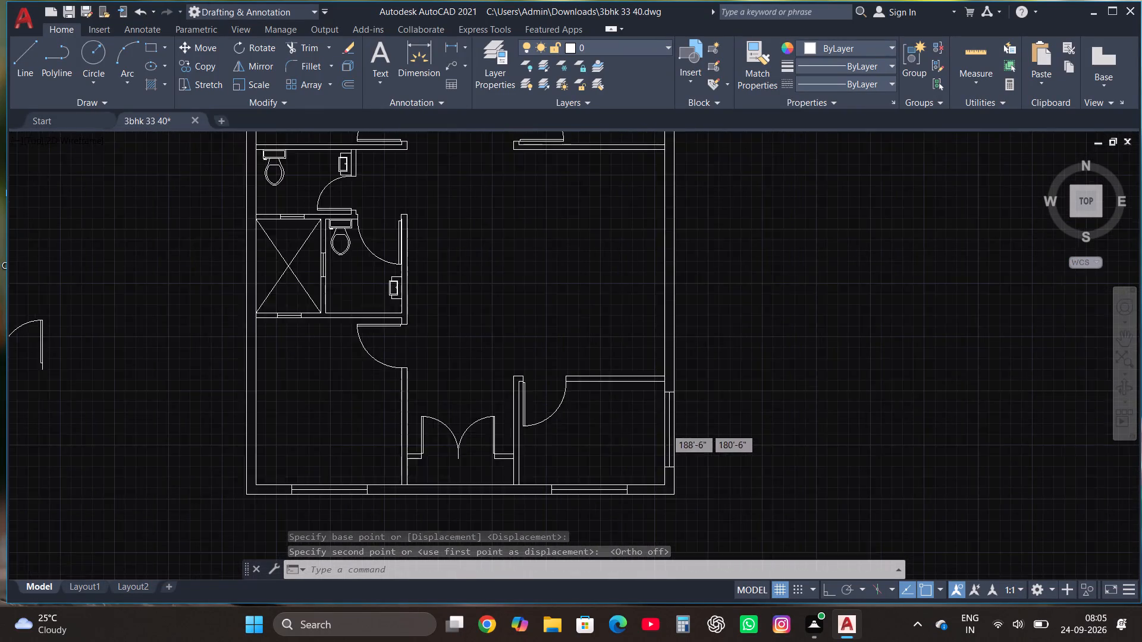
{"action": "left_click", "coordinate": [647, 496]}
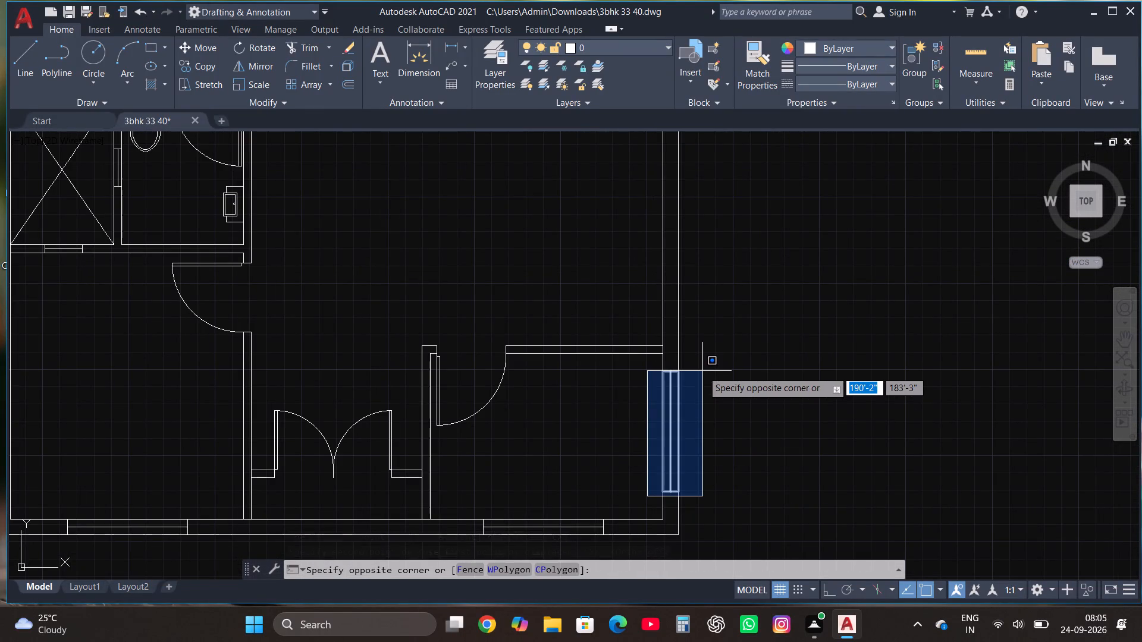
{"action": "left_click", "coordinate": [701, 362]}
{"action": "left_click", "coordinate": [193, 63]}
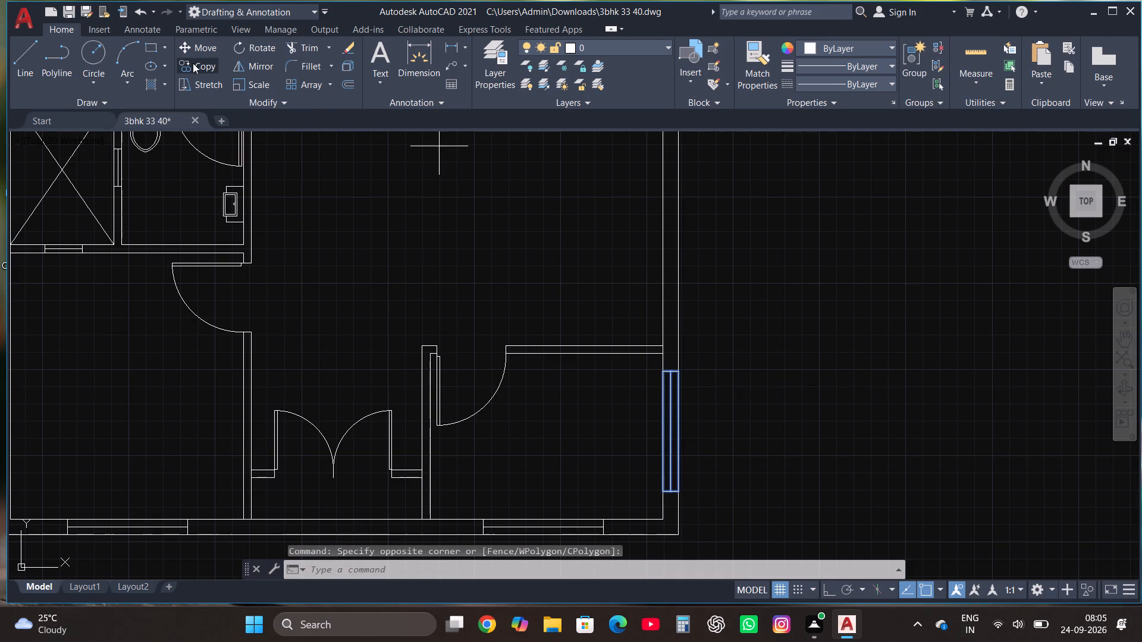
{"action": "left_click", "coordinate": [570, 566]}
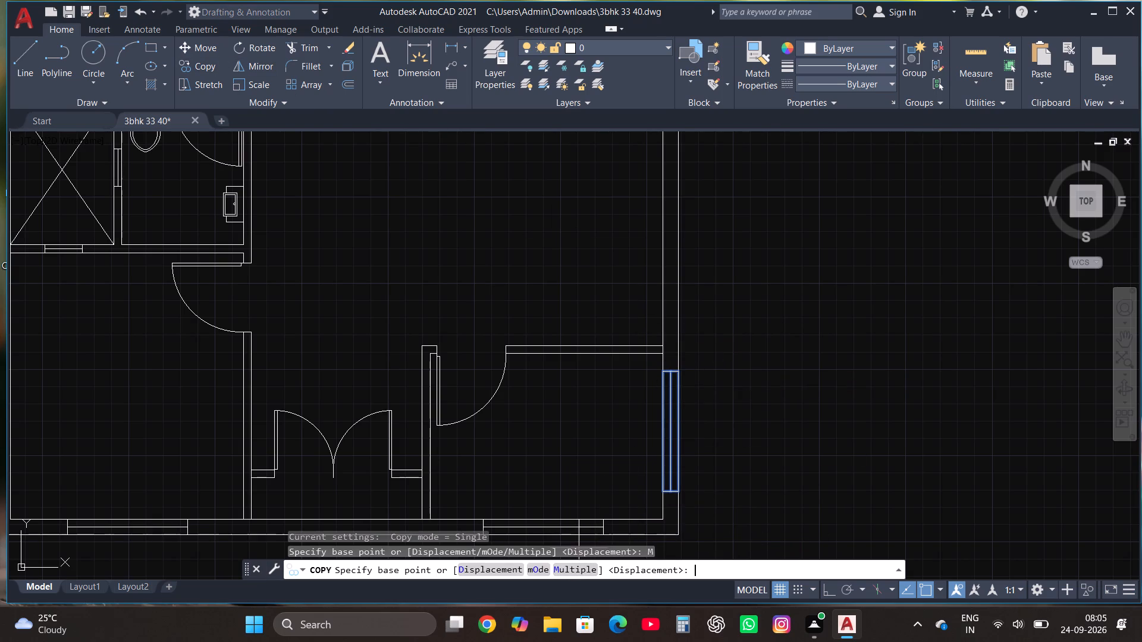
{"action": "left_click", "coordinate": [663, 492]}
{"action": "scroll", "coordinate": [663, 492], "scroll_direction": "down", "scroll_amount": 2}
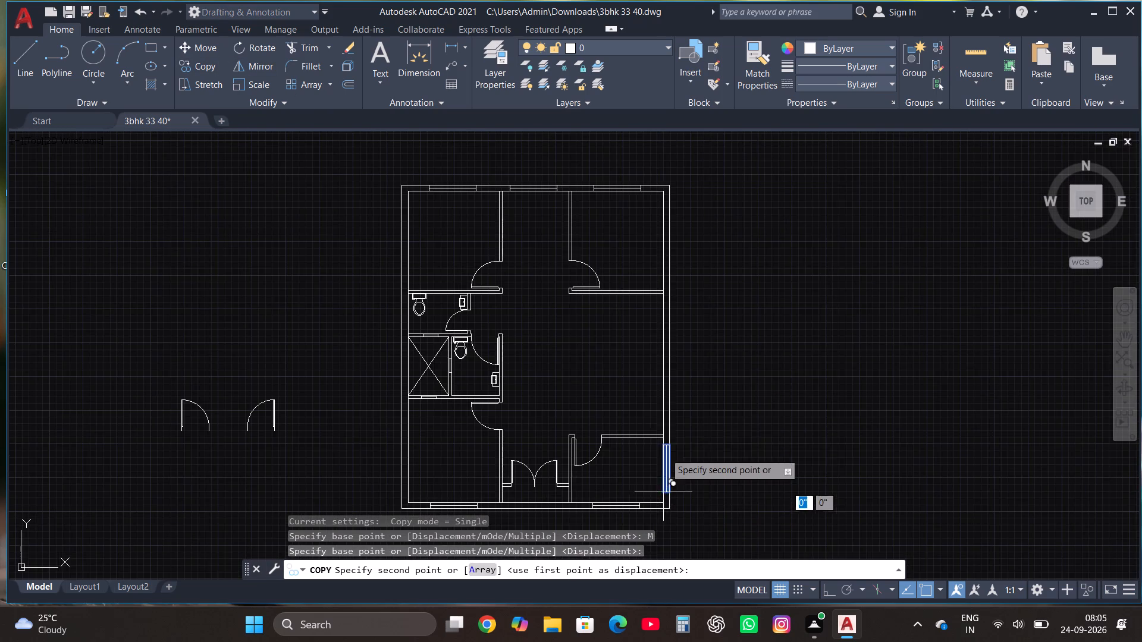
{"action": "scroll", "coordinate": [671, 426], "scroll_direction": "up", "scroll_amount": 2}
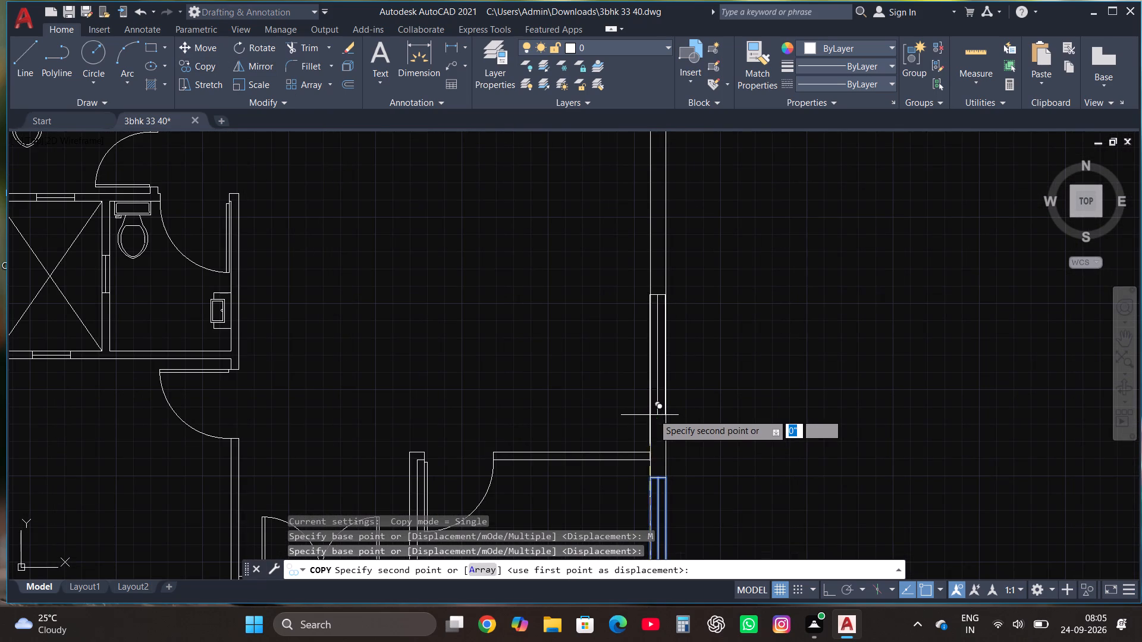
{"action": "left_click", "coordinate": [653, 414]}
{"action": "scroll", "coordinate": [675, 466], "scroll_direction": "down", "scroll_amount": 2}
{"action": "scroll", "coordinate": [661, 371], "scroll_direction": "up", "scroll_amount": 2}
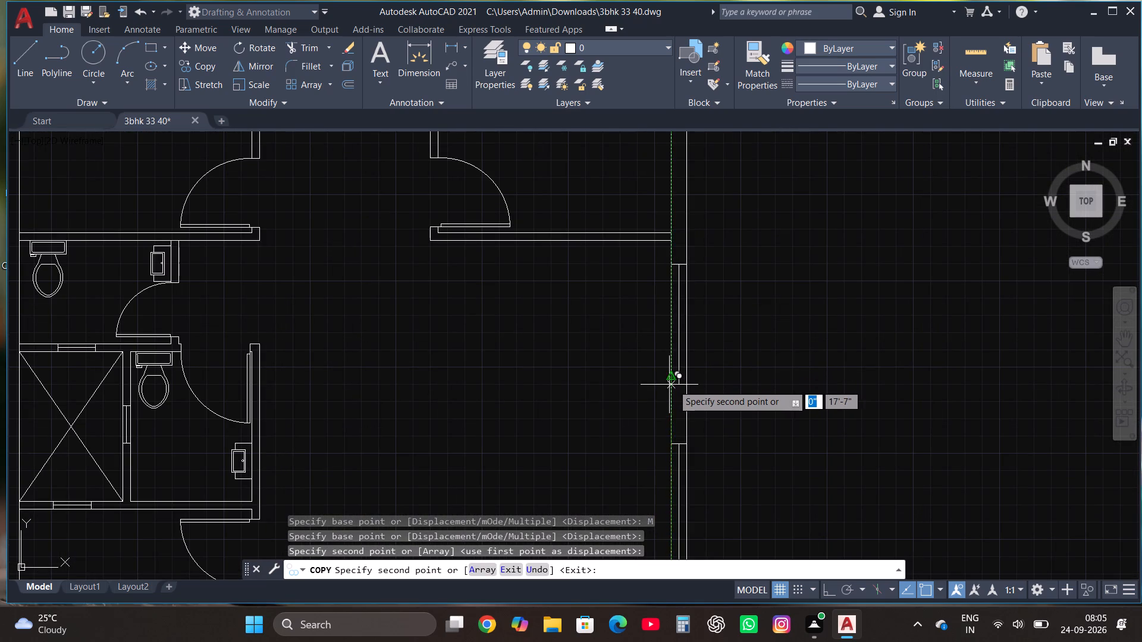
{"action": "left_click", "coordinate": [675, 385]}
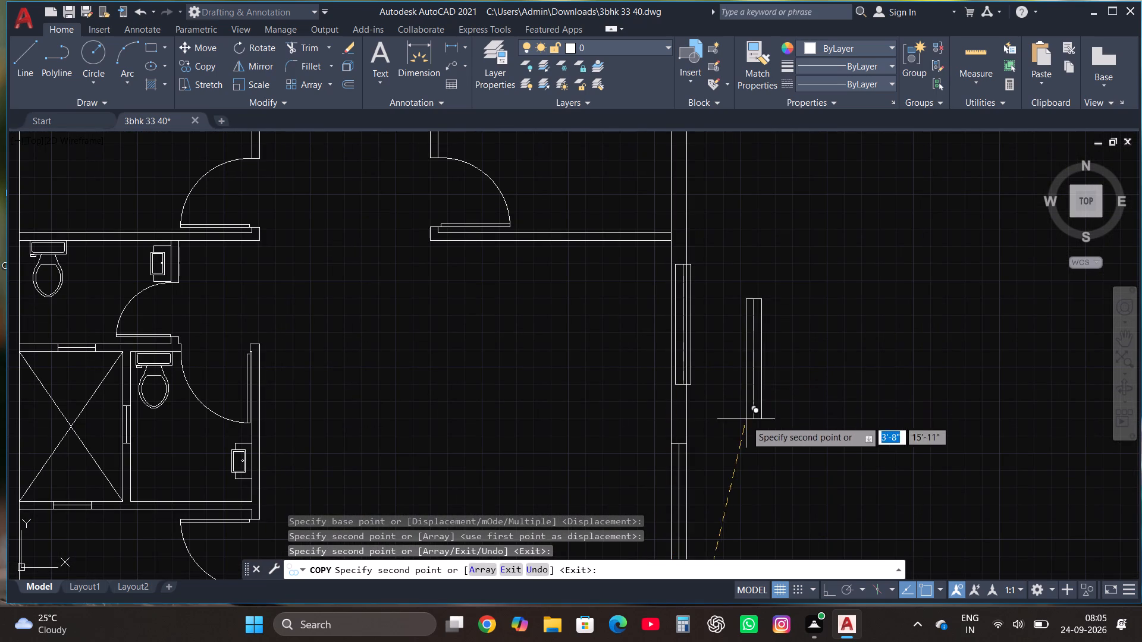
{"action": "scroll", "coordinate": [724, 424], "scroll_direction": "down", "scroll_amount": 2}
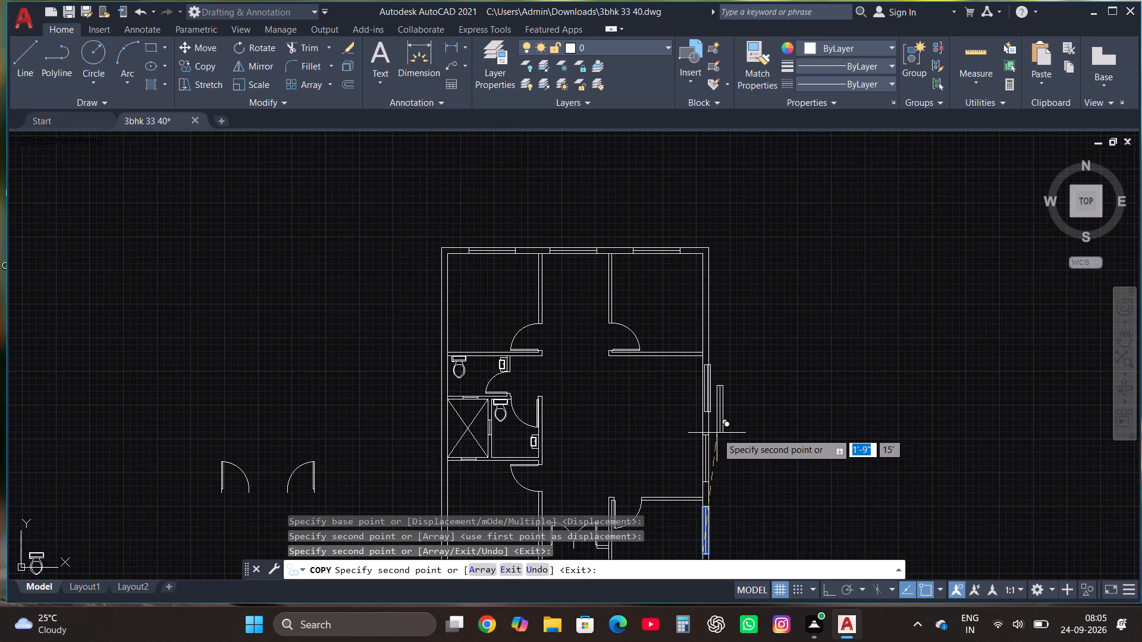
{"action": "scroll", "coordinate": [699, 314], "scroll_direction": "up", "scroll_amount": 3}
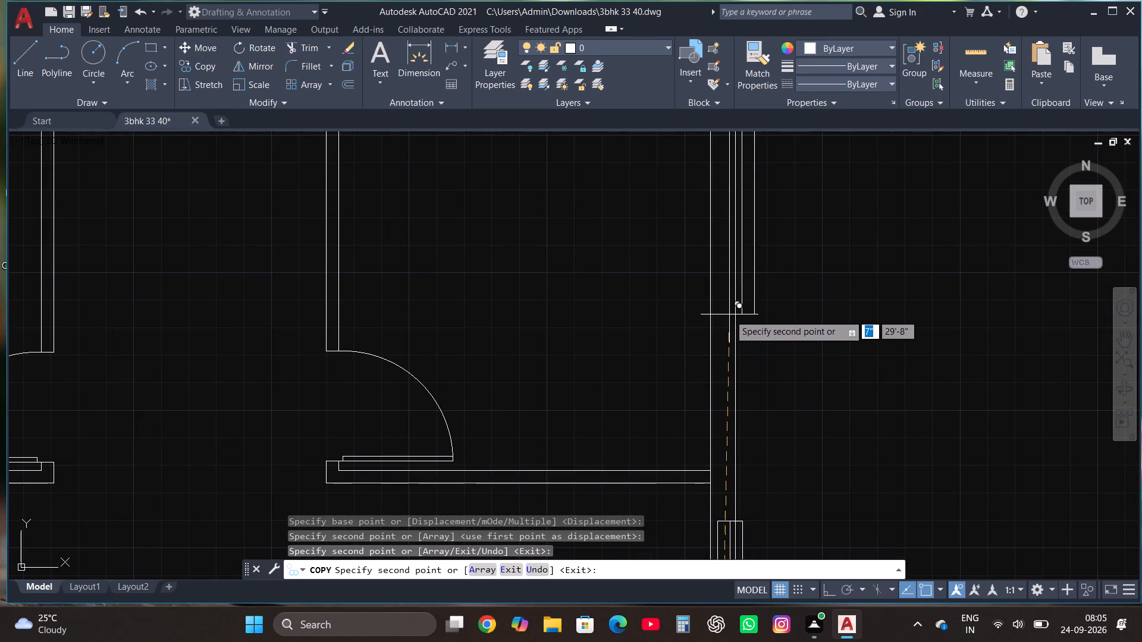
{"action": "left_click", "coordinate": [708, 314]}
{"action": "scroll", "coordinate": [639, 317], "scroll_direction": "down", "scroll_amount": 2}
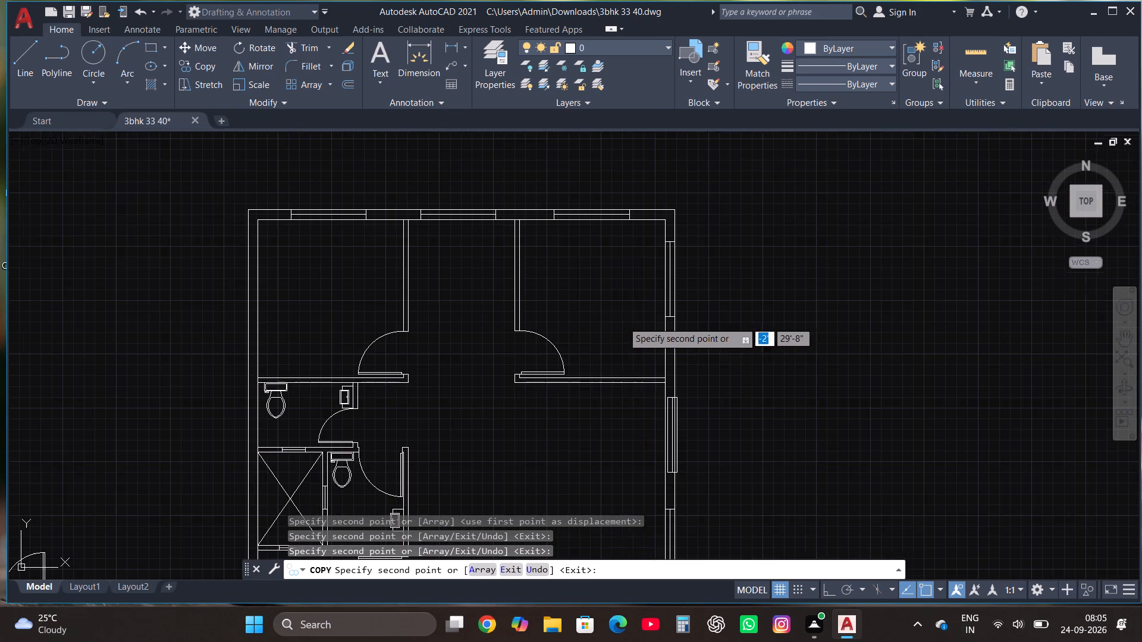
{"action": "scroll", "coordinate": [673, 296], "scroll_direction": "down", "scroll_amount": 3}
{"action": "key", "text": "Escape"}
Move the misaligned window beside the large middle space so its outer edge sits flush on the east wall's outer line.
{"action": "scroll", "coordinate": [664, 365], "scroll_direction": "up", "scroll_amount": 2}
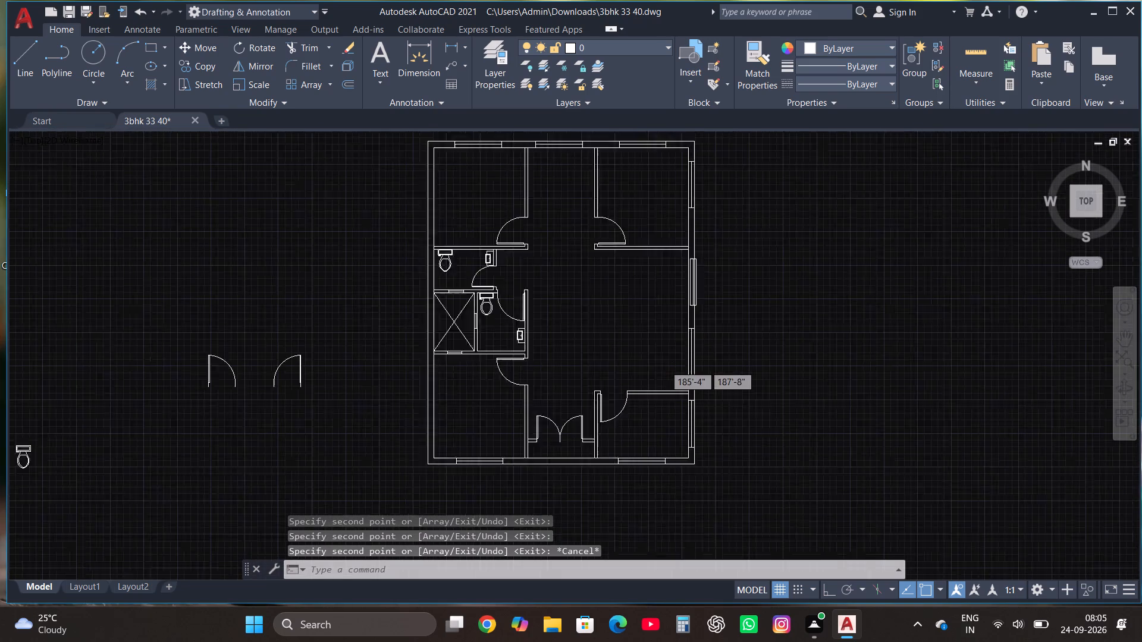
{"action": "scroll", "coordinate": [664, 365], "scroll_direction": "up", "scroll_amount": 1}
{"action": "scroll", "coordinate": [738, 211], "scroll_direction": "up", "scroll_amount": 3}
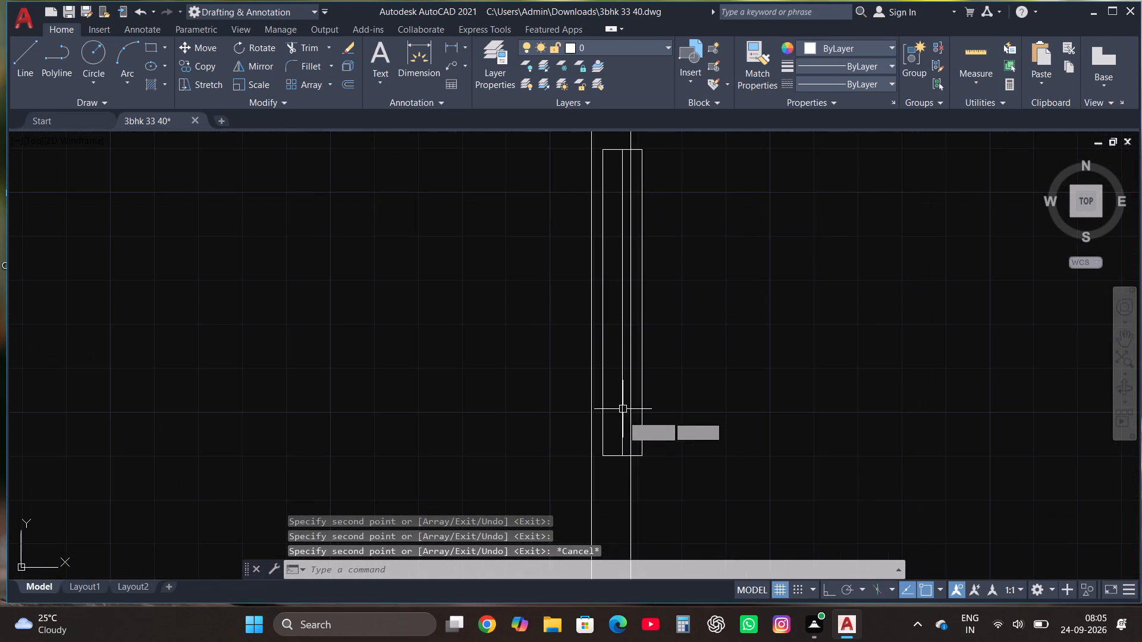
{"action": "left_click", "coordinate": [581, 490]}
{"action": "scroll", "coordinate": [631, 393], "scroll_direction": "down", "scroll_amount": 2}
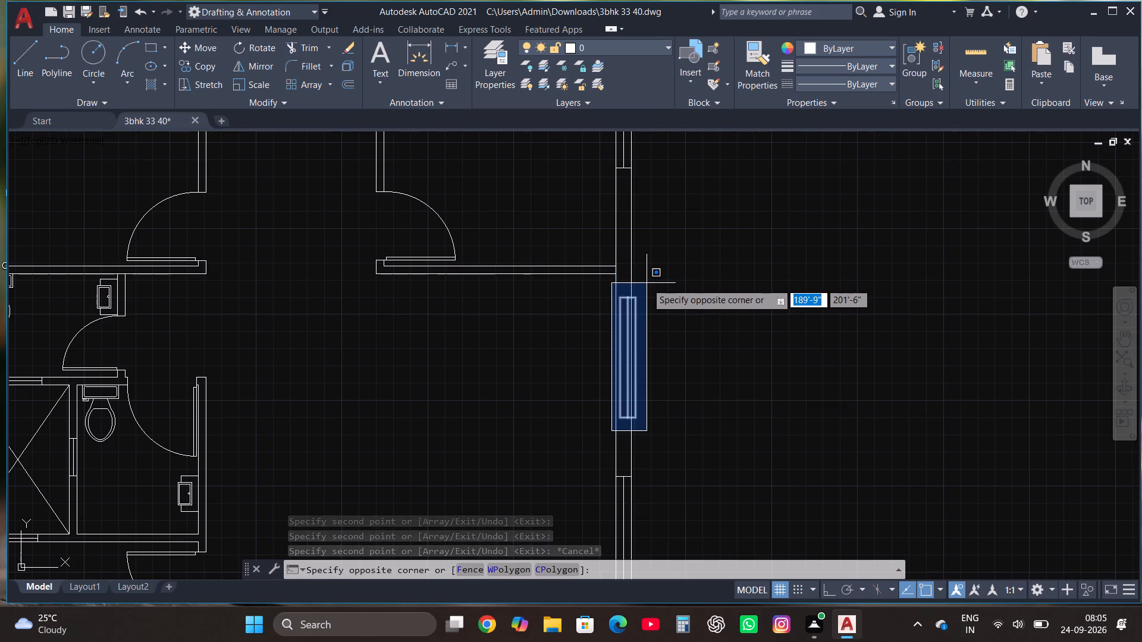
{"action": "left_click", "coordinate": [647, 284]}
{"action": "left_click", "coordinate": [193, 47]}
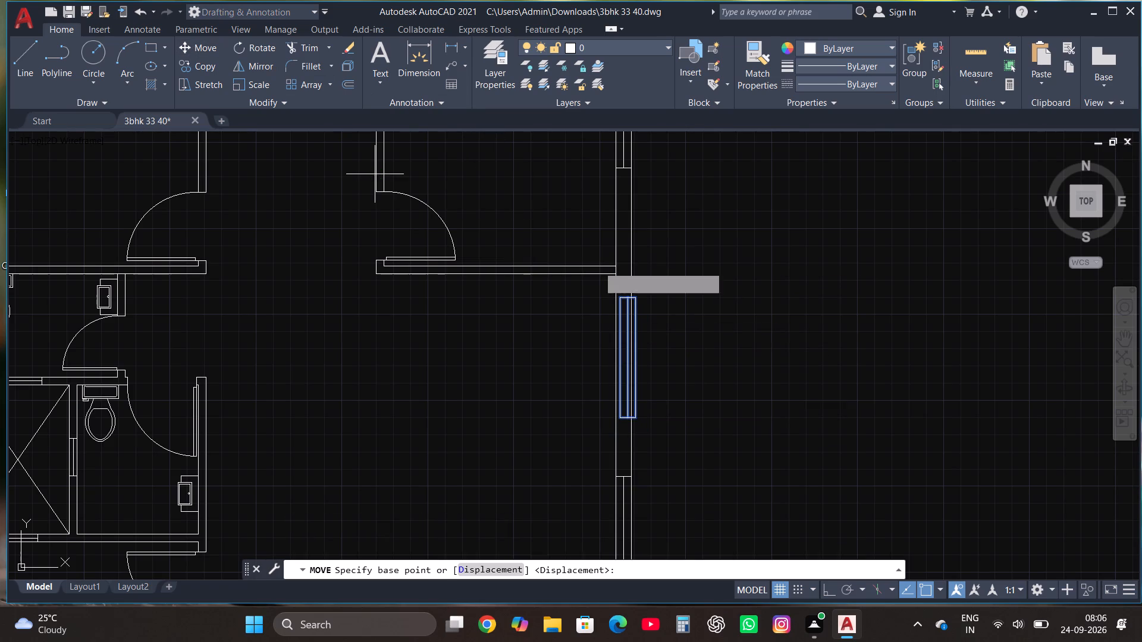
{"action": "scroll", "coordinate": [626, 295], "scroll_direction": "up", "scroll_amount": 3}
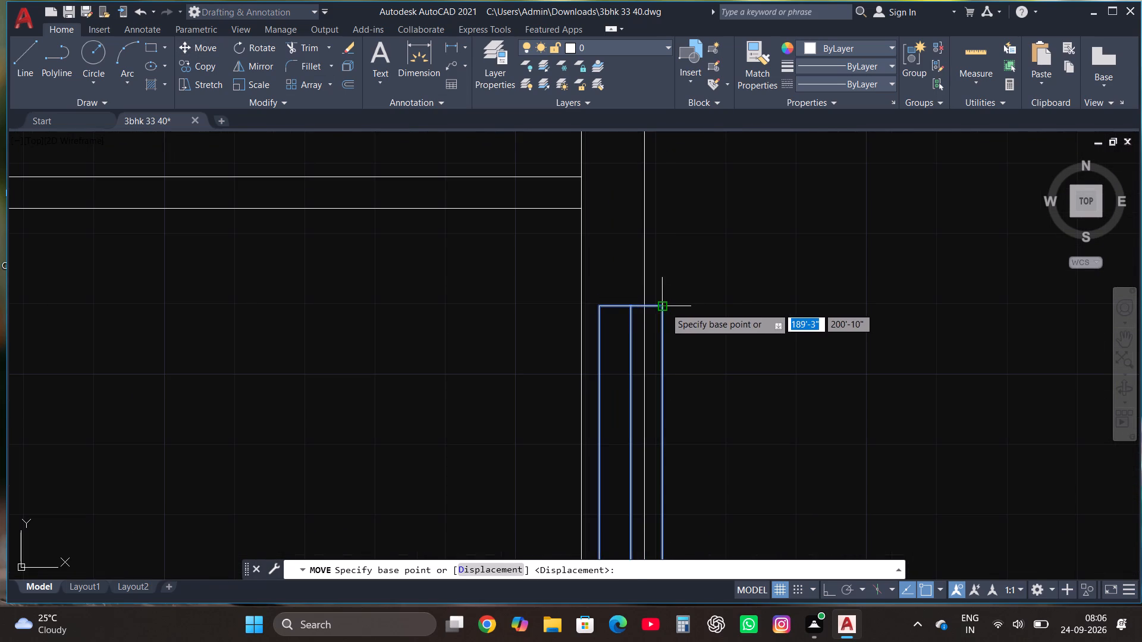
{"action": "left_click", "coordinate": [665, 307]}
{"action": "left_click", "coordinate": [645, 313]}
{"action": "scroll", "coordinate": [654, 272], "scroll_direction": "down", "scroll_amount": 2}
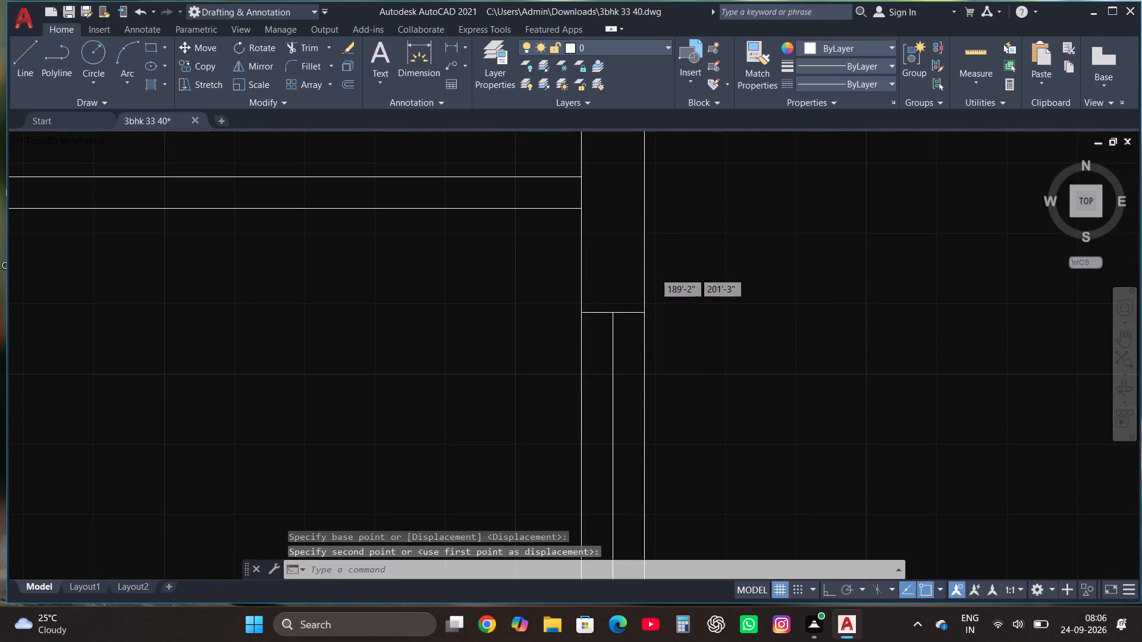
Draw an upright rectangle in the upper-left room, its top edge against the inner face of the top exterior wall below the window.
{"action": "scroll", "coordinate": [654, 272], "scroll_direction": "down", "scroll_amount": 2}
{"action": "scroll", "coordinate": [730, 303], "scroll_direction": "down", "scroll_amount": 1}
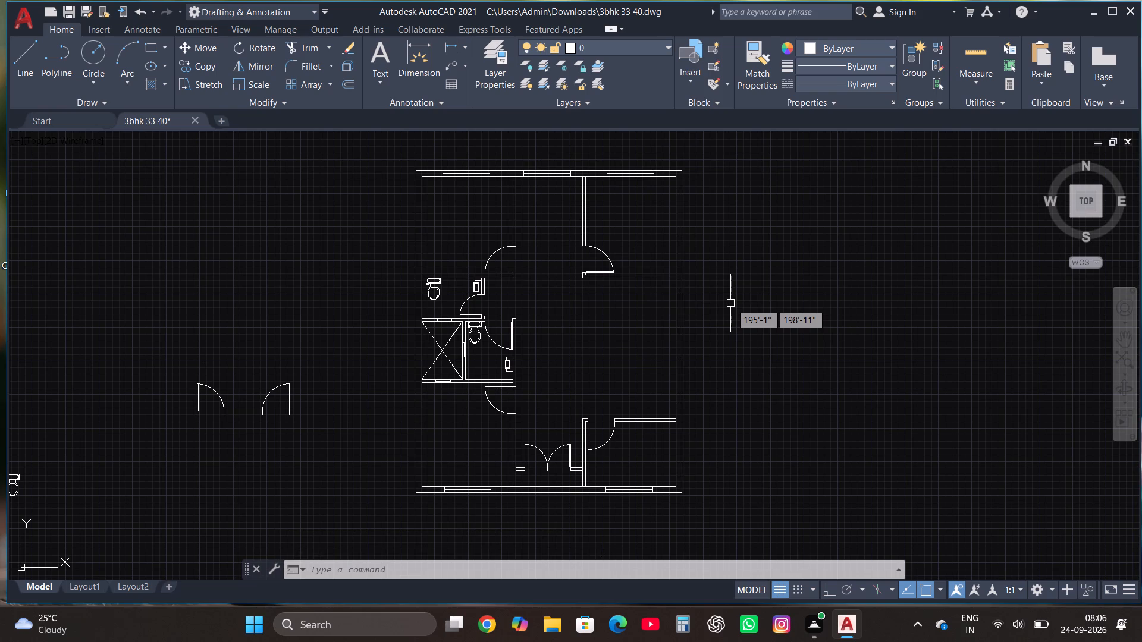
{"action": "scroll", "coordinate": [730, 303], "scroll_direction": "down", "scroll_amount": 1}
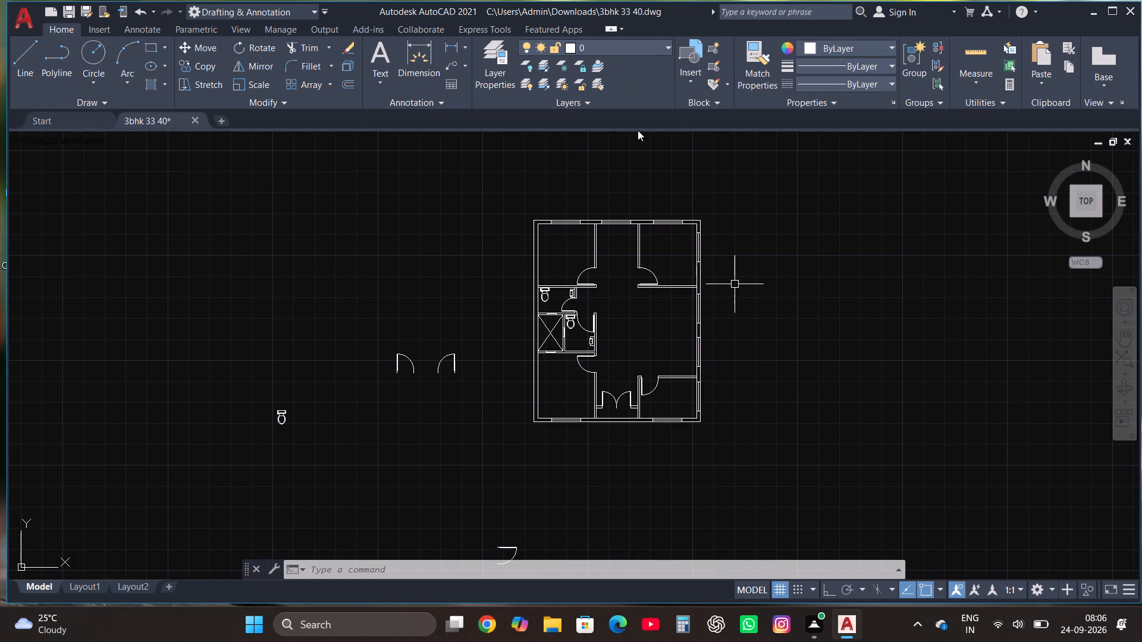
{"action": "scroll", "coordinate": [585, 240], "scroll_direction": "up", "scroll_amount": 2}
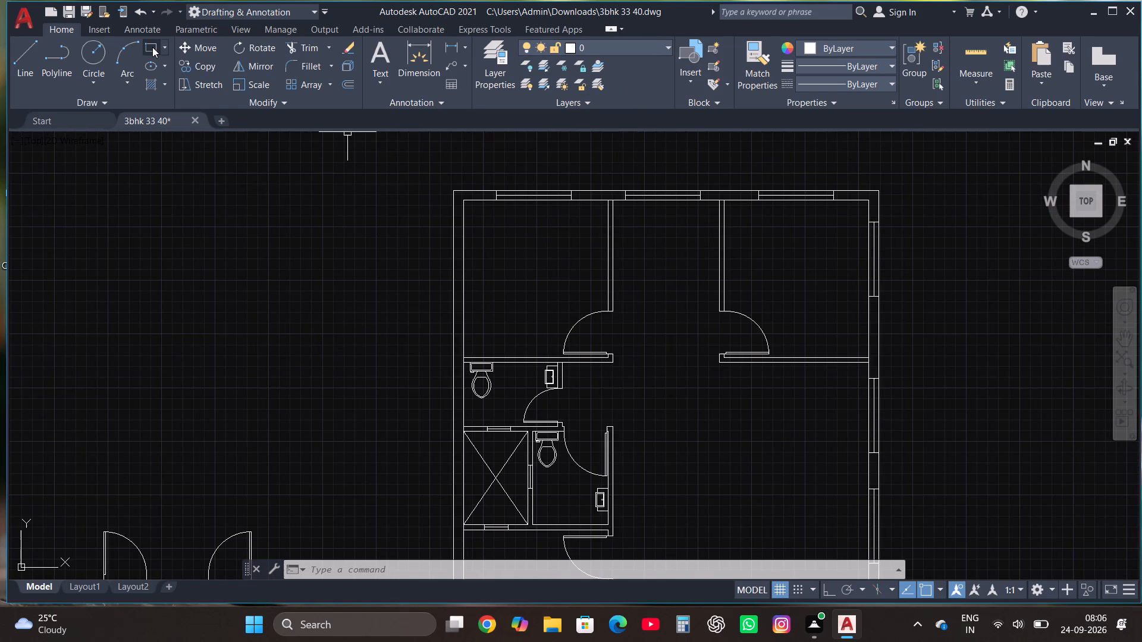
{"action": "left_click", "coordinate": [152, 47]}
{"action": "scroll", "coordinate": [631, 244], "scroll_direction": "up", "scroll_amount": 1}
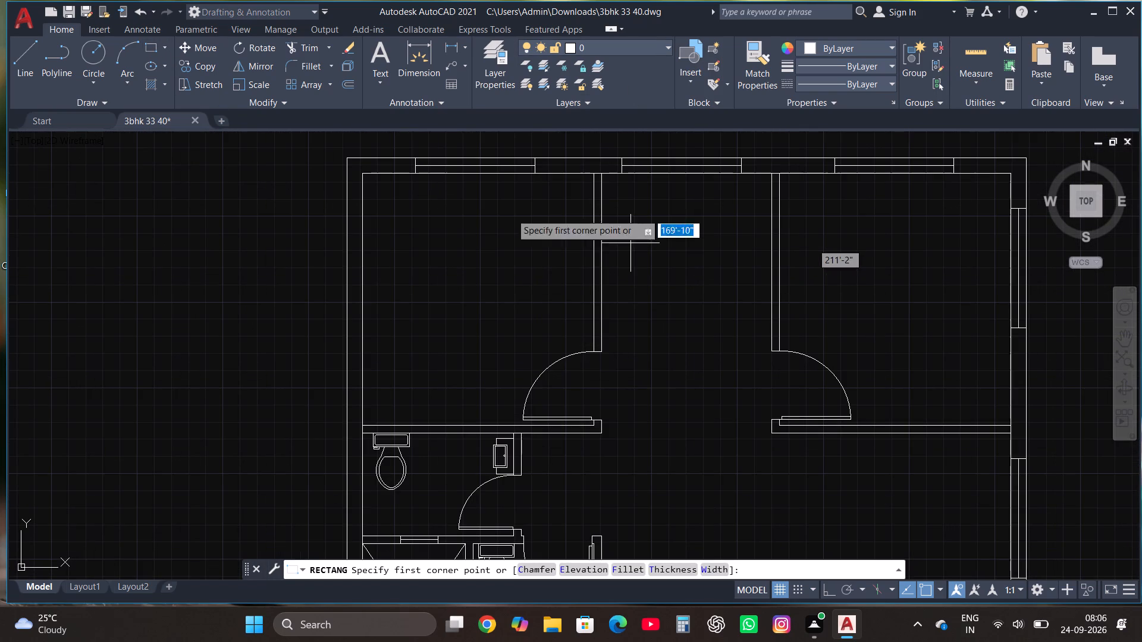
{"action": "scroll", "coordinate": [415, 182], "scroll_direction": "up", "scroll_amount": 1}
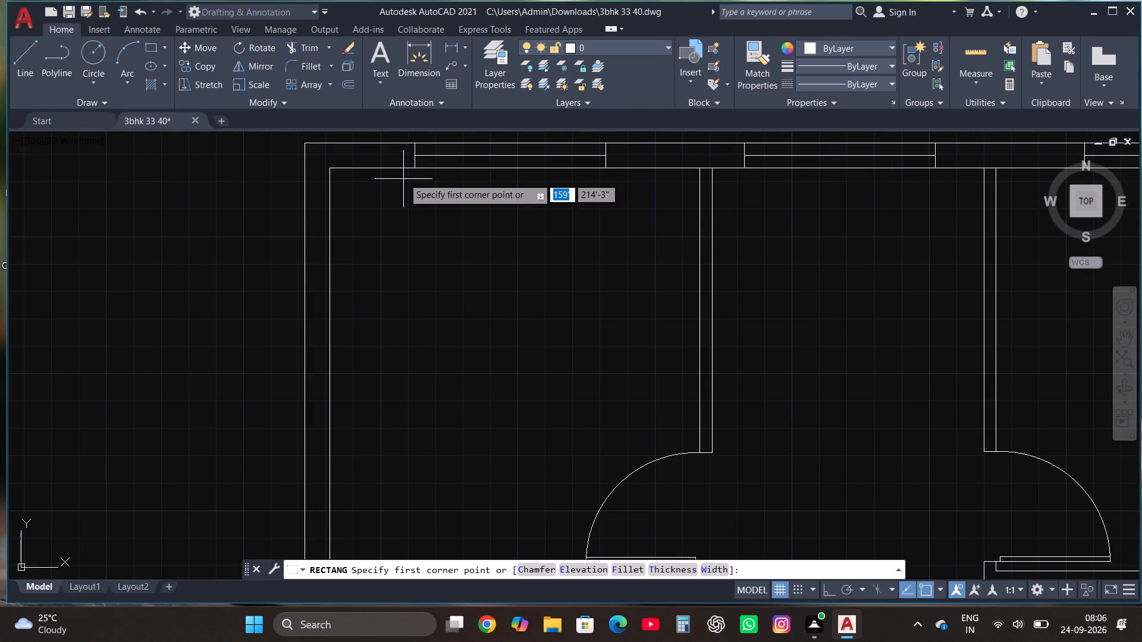
{"action": "left_click", "coordinate": [405, 170]}
{"action": "scroll", "coordinate": [532, 306], "scroll_direction": "down", "scroll_amount": 1}
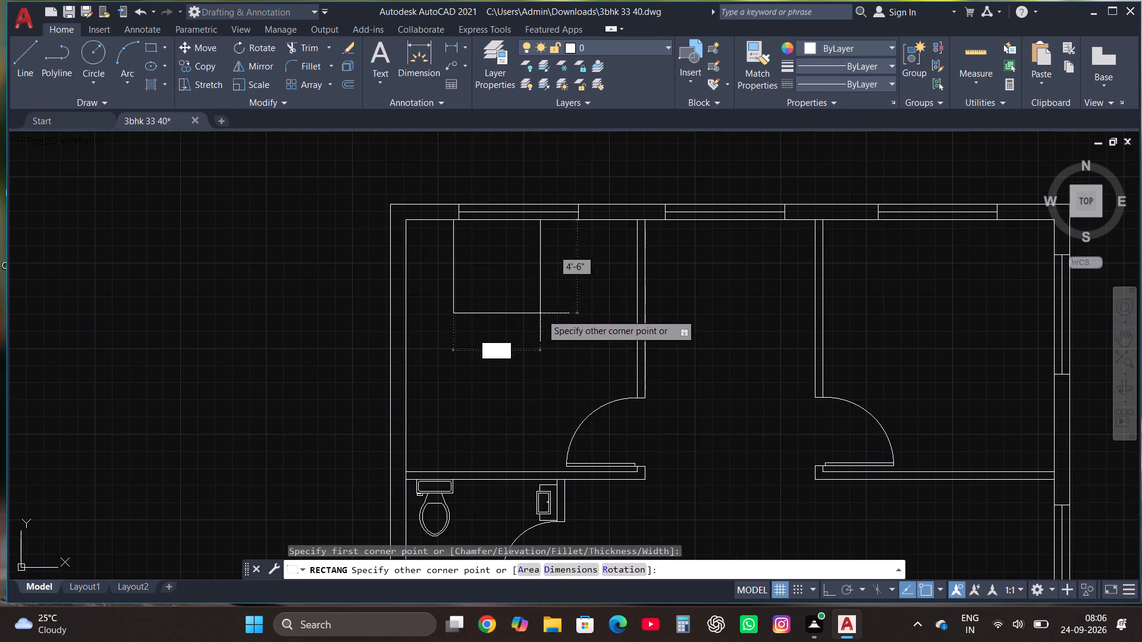
{"action": "left_click", "coordinate": [560, 337]}
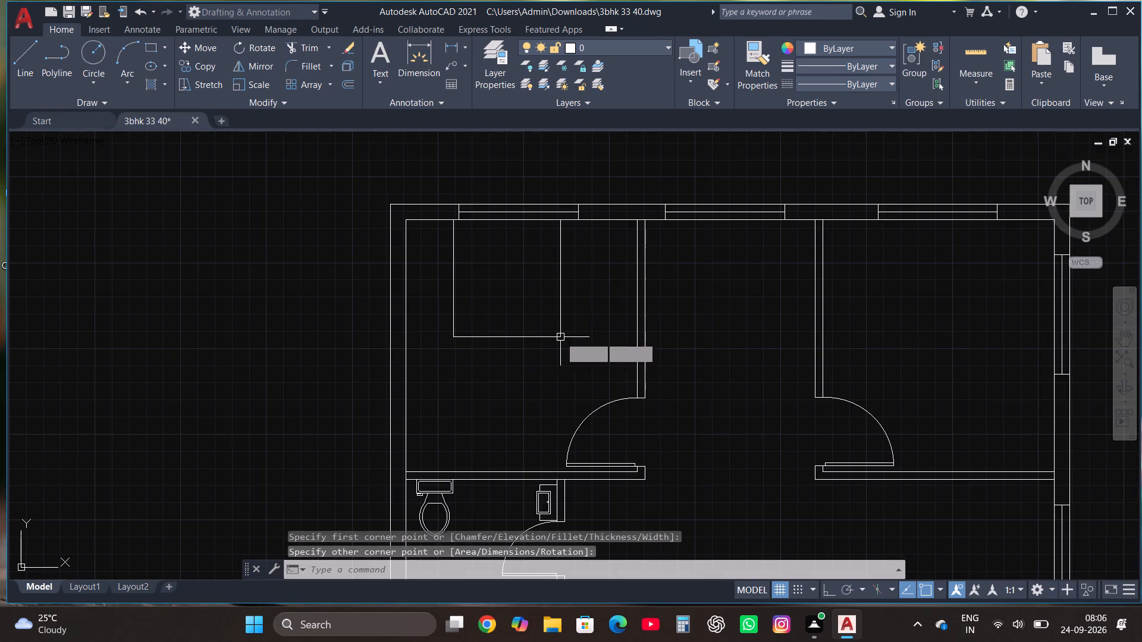
Offset the bed rectangle in the upper-left room inward by about 1" using two picked points for the distance.
{"action": "scroll", "coordinate": [516, 228], "scroll_direction": "up", "scroll_amount": 2}
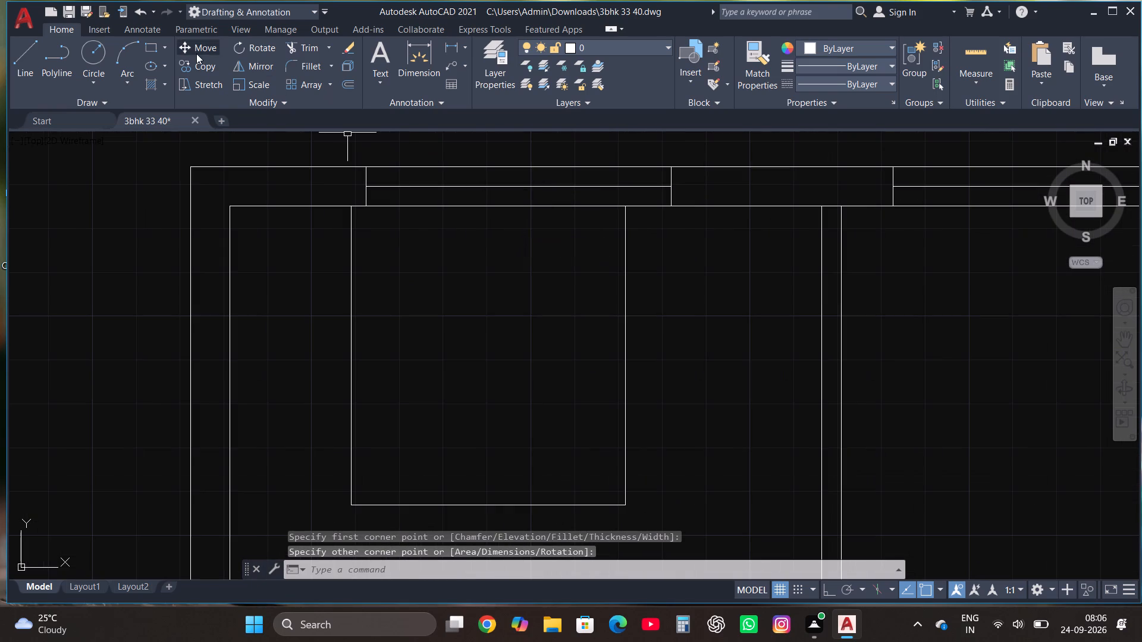
{"action": "left_click", "coordinate": [351, 266]}
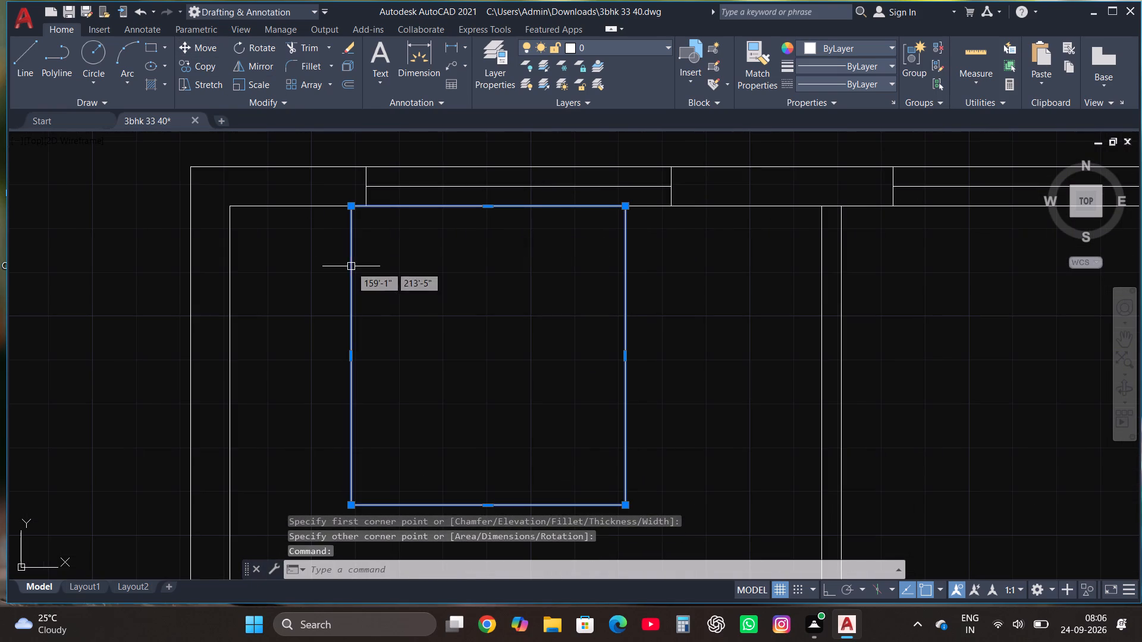
{"action": "left_click", "coordinate": [352, 83]}
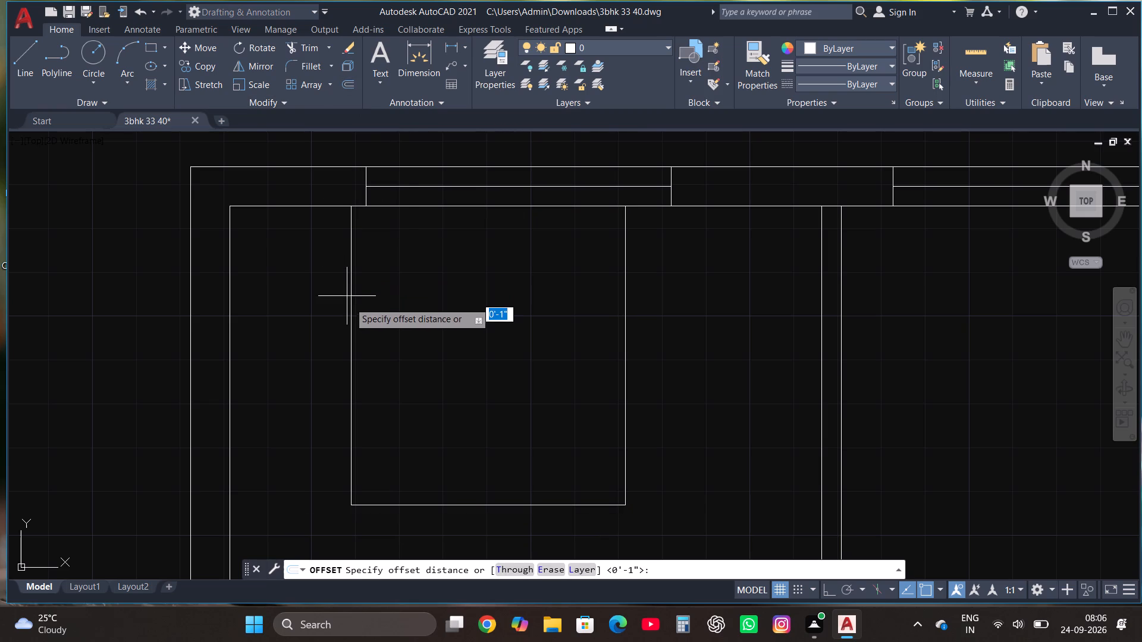
{"action": "left_click", "coordinate": [353, 307]}
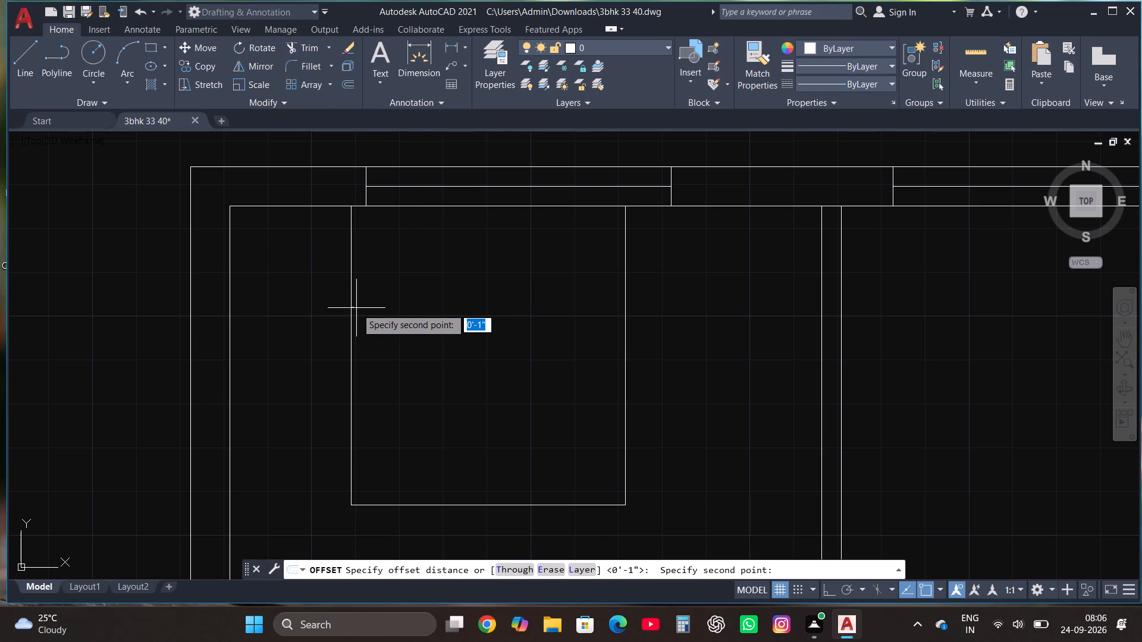
{"action": "left_click", "coordinate": [356, 308]}
{"action": "left_click", "coordinate": [382, 335]}
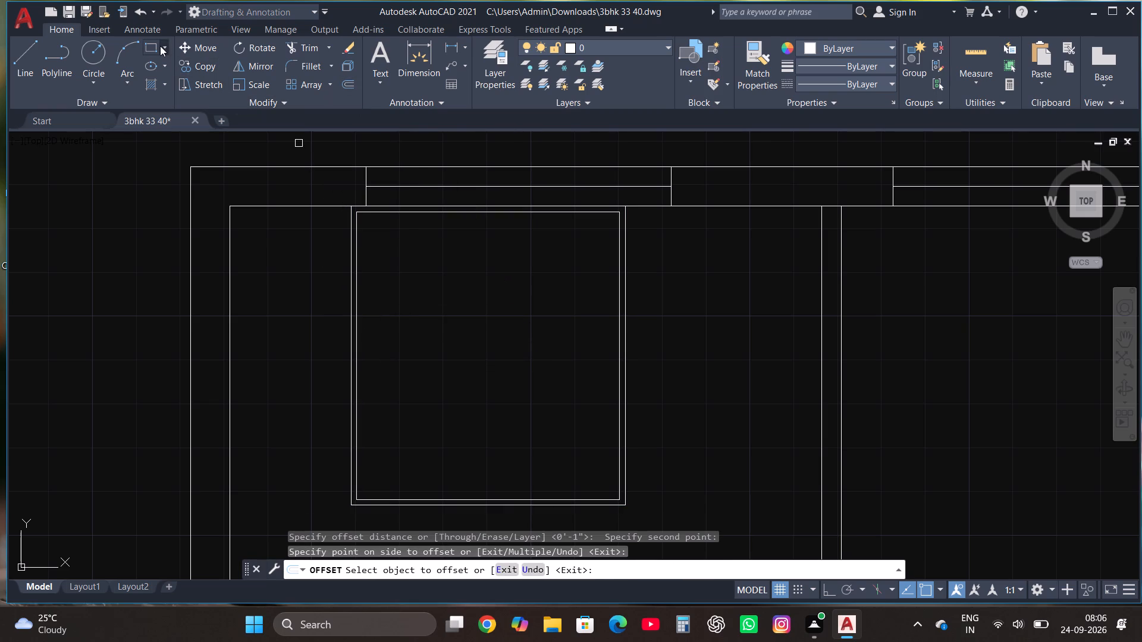
Draw a bedside table rectangle about 1'-4" by 1' against the top wall, touching the bed's upper-left corner.
{"action": "left_click", "coordinate": [157, 46]}
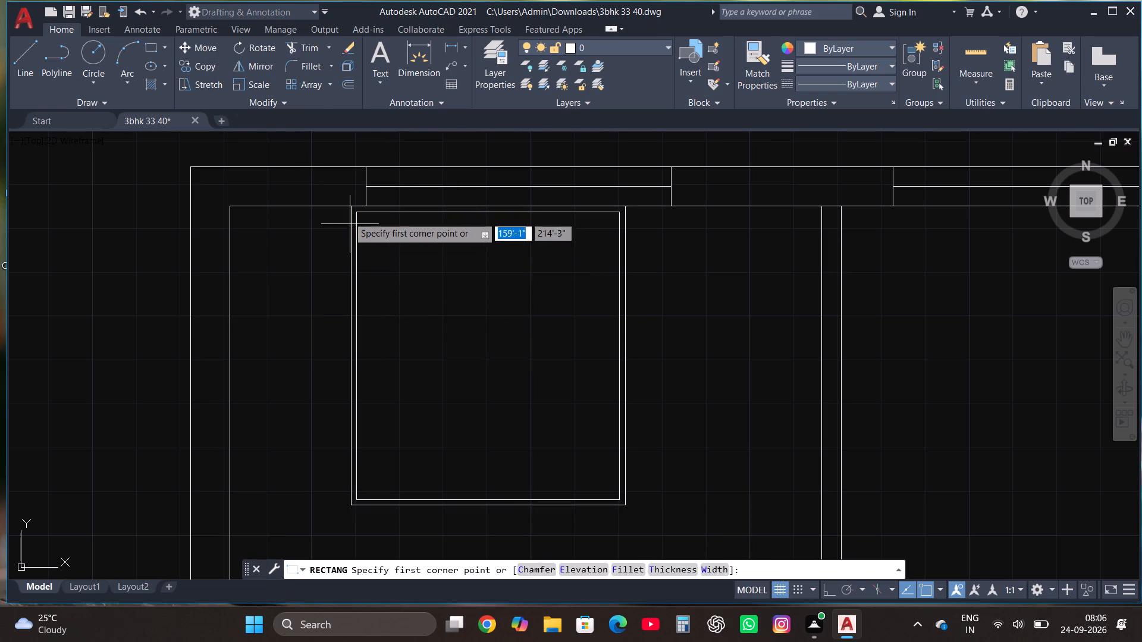
{"action": "left_click", "coordinate": [353, 207]}
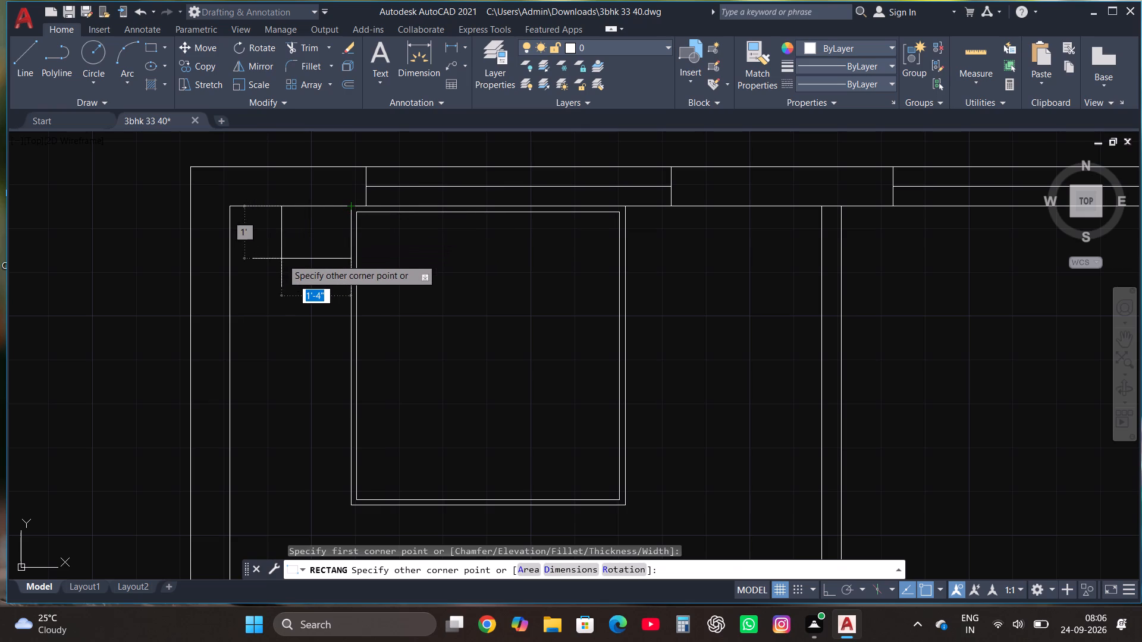
{"action": "left_click", "coordinate": [278, 260]}
Copy the bedside table to the opposite side of the bed, against the top wall at its upper-right corner.
{"action": "left_click", "coordinate": [288, 262]}
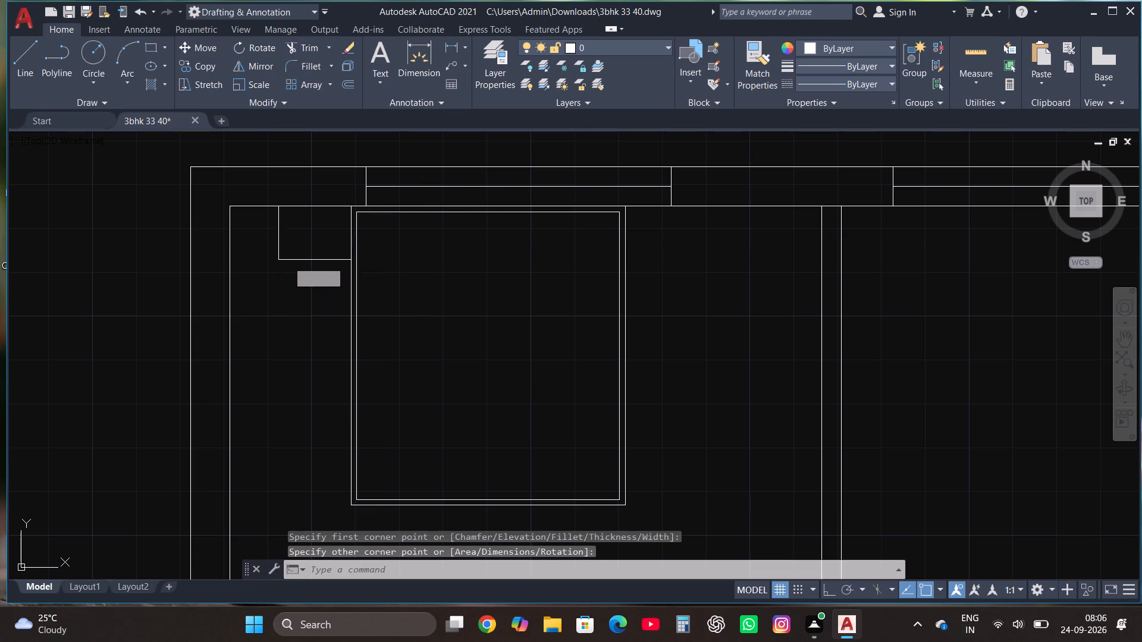
{"action": "left_click", "coordinate": [211, 65]}
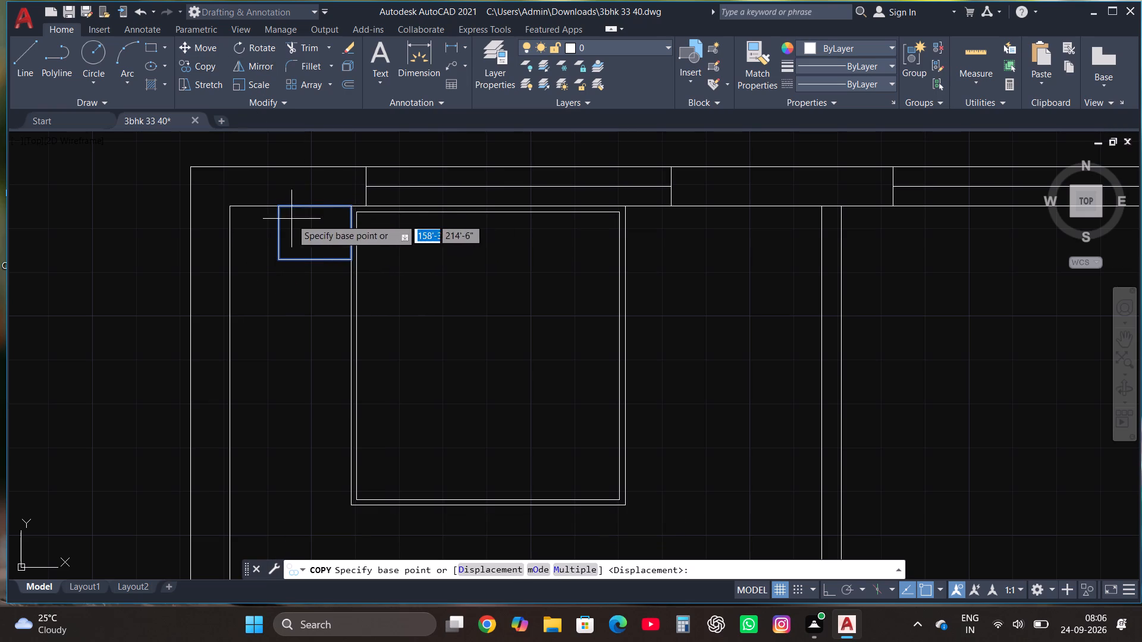
{"action": "left_click", "coordinate": [276, 204]}
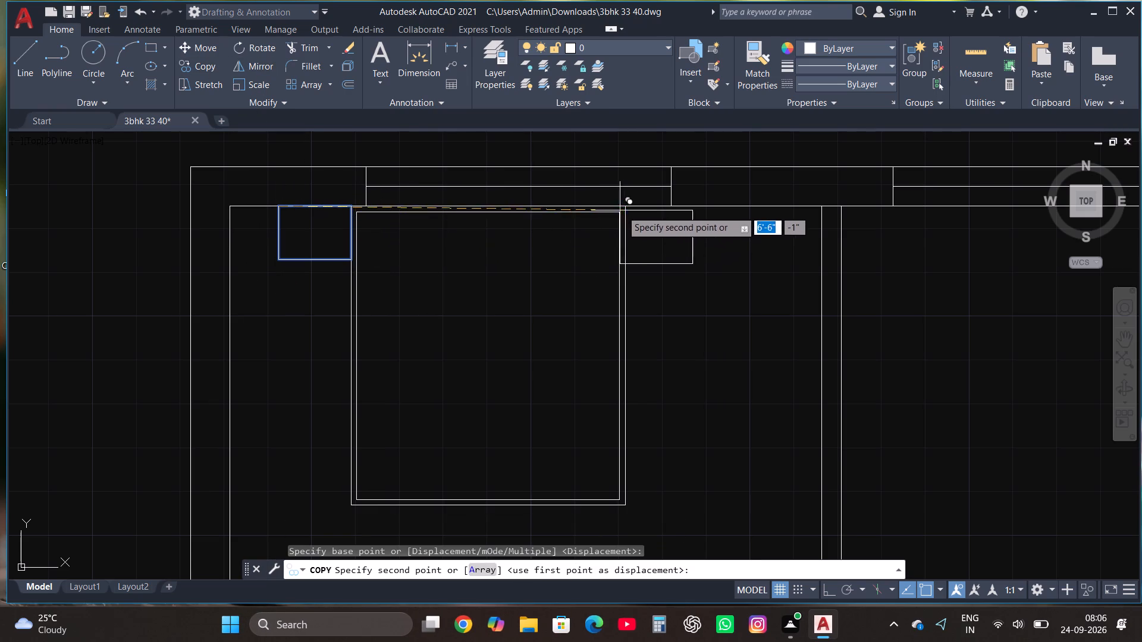
{"action": "left_click", "coordinate": [626, 207]}
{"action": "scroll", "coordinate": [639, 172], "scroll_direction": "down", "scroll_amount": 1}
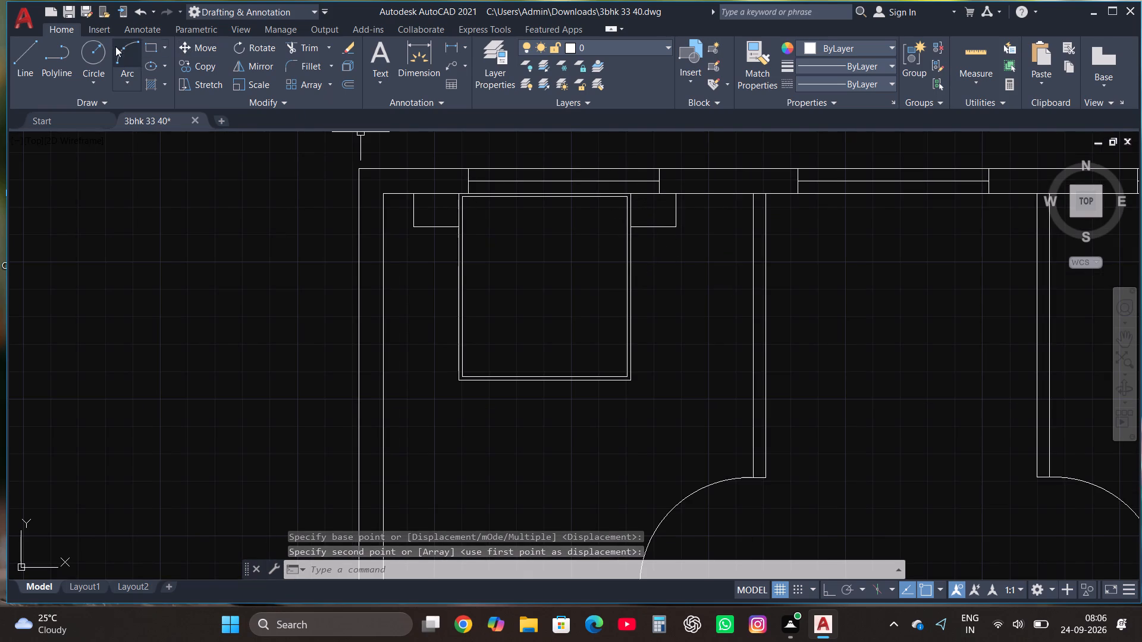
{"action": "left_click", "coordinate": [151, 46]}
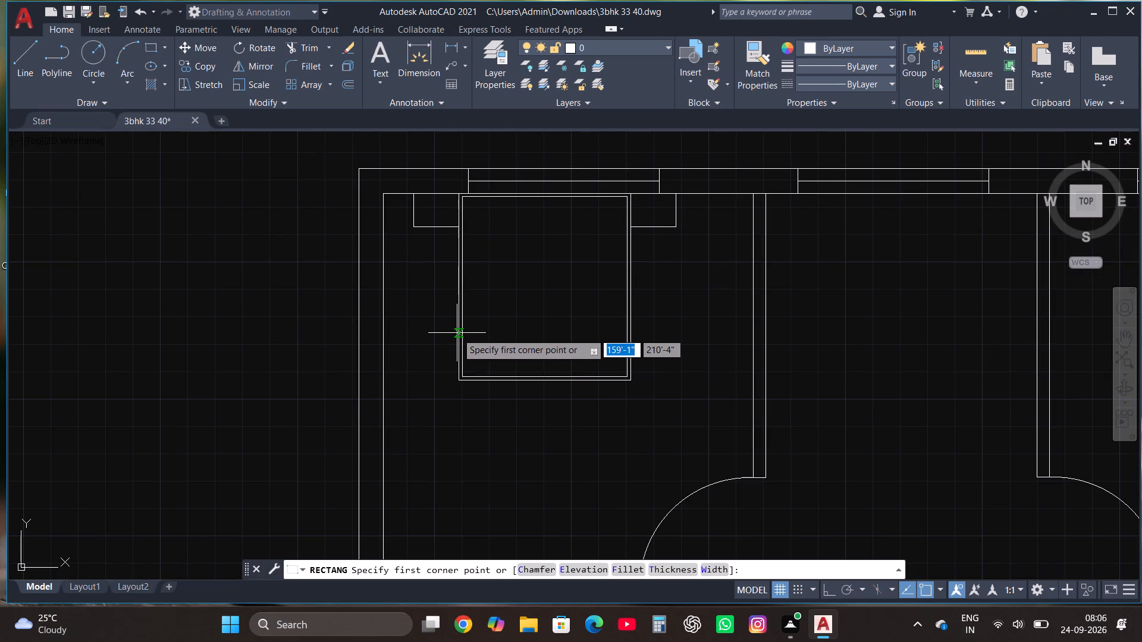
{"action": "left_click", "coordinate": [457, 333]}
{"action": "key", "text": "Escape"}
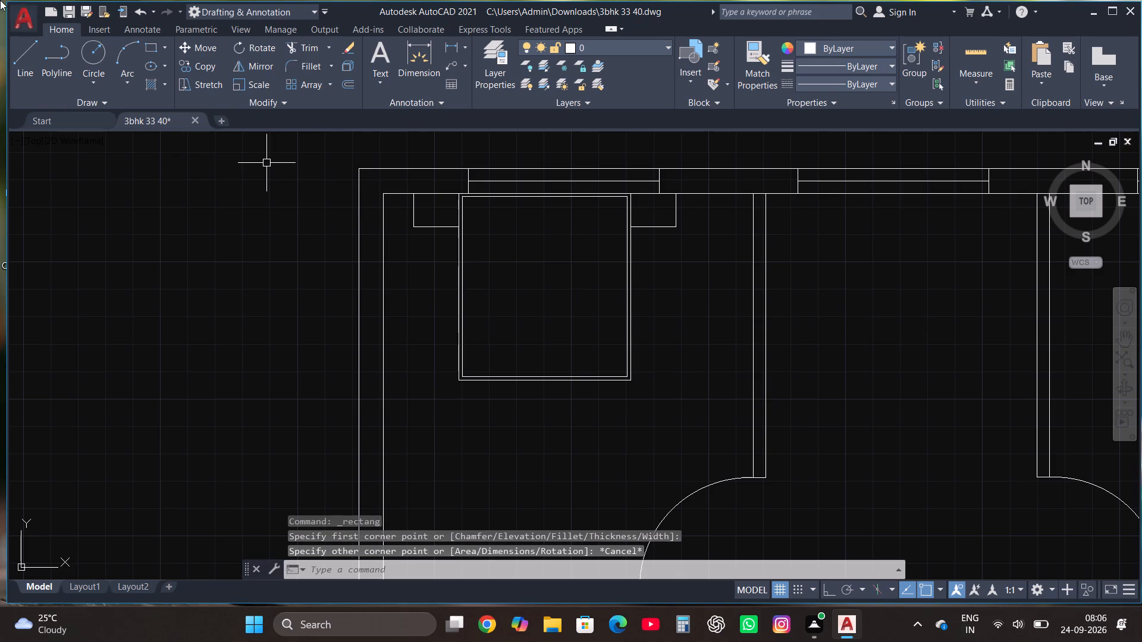
With ortho on, draw a rug outline 1' out from the bed's lower left edge, down past its foot, and across below it.
{"action": "left_click", "coordinate": [23, 56]}
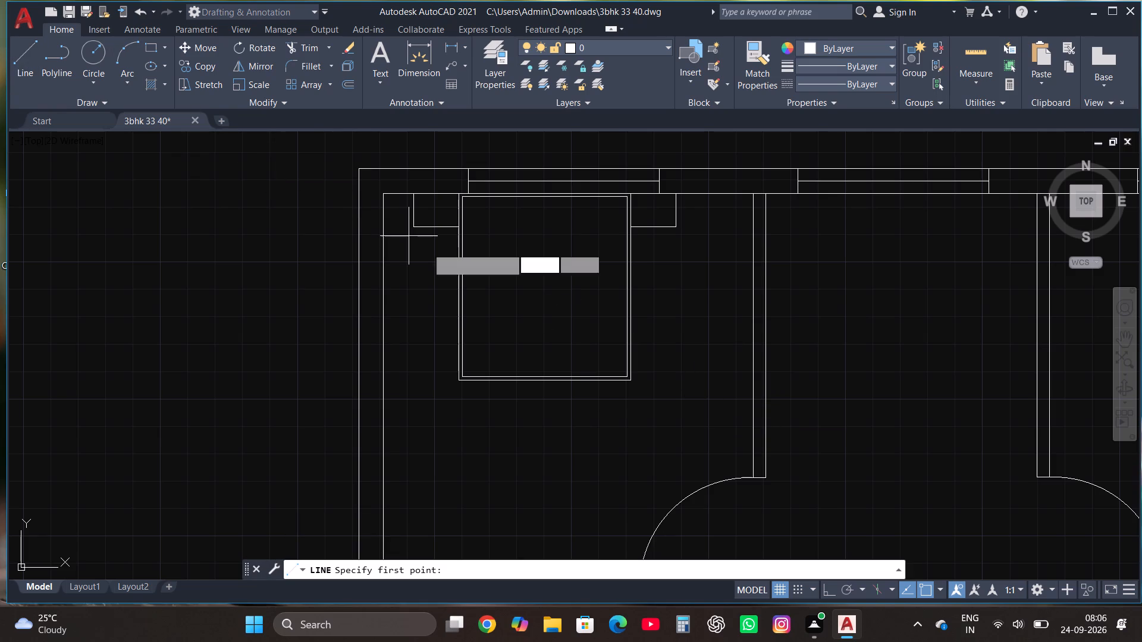
{"action": "left_click", "coordinate": [457, 338]}
{"action": "key", "text": "F8"}
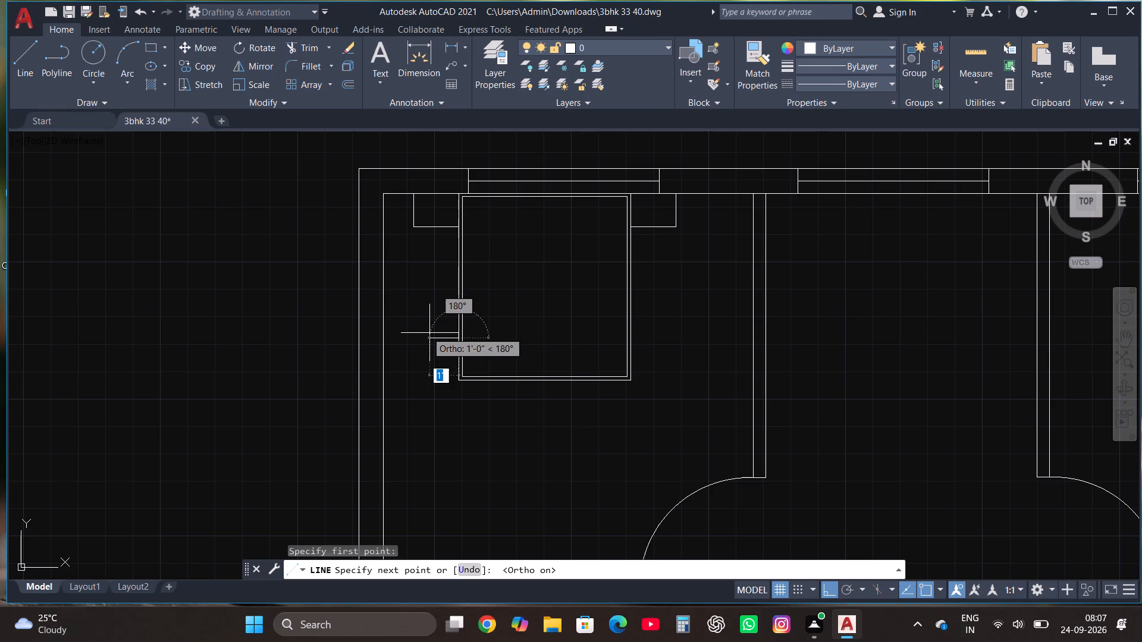
{"action": "type", "text": "1'"}
{"action": "key", "text": "Return"}
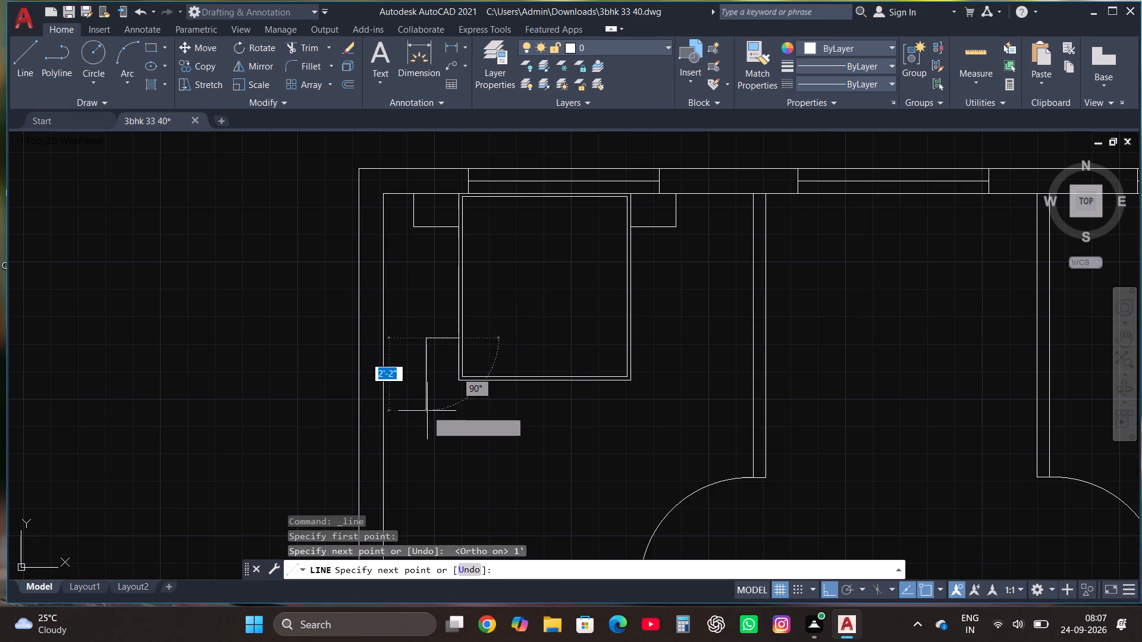
{"action": "left_click", "coordinate": [435, 439]}
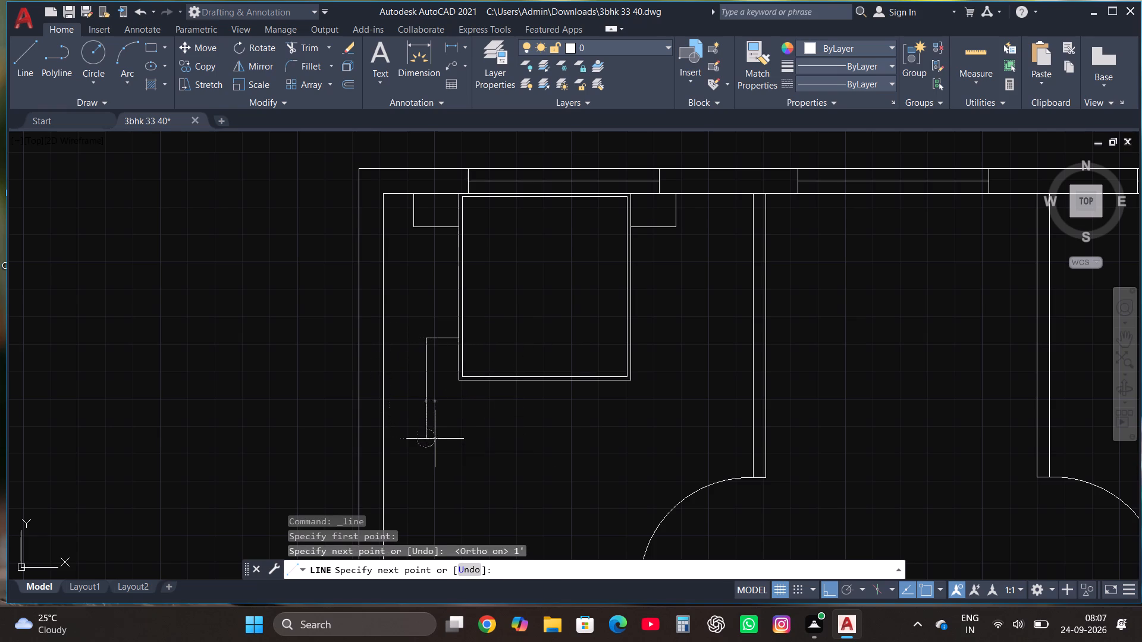
{"action": "left_click", "coordinate": [666, 445]}
{"action": "key", "text": "Escape"}
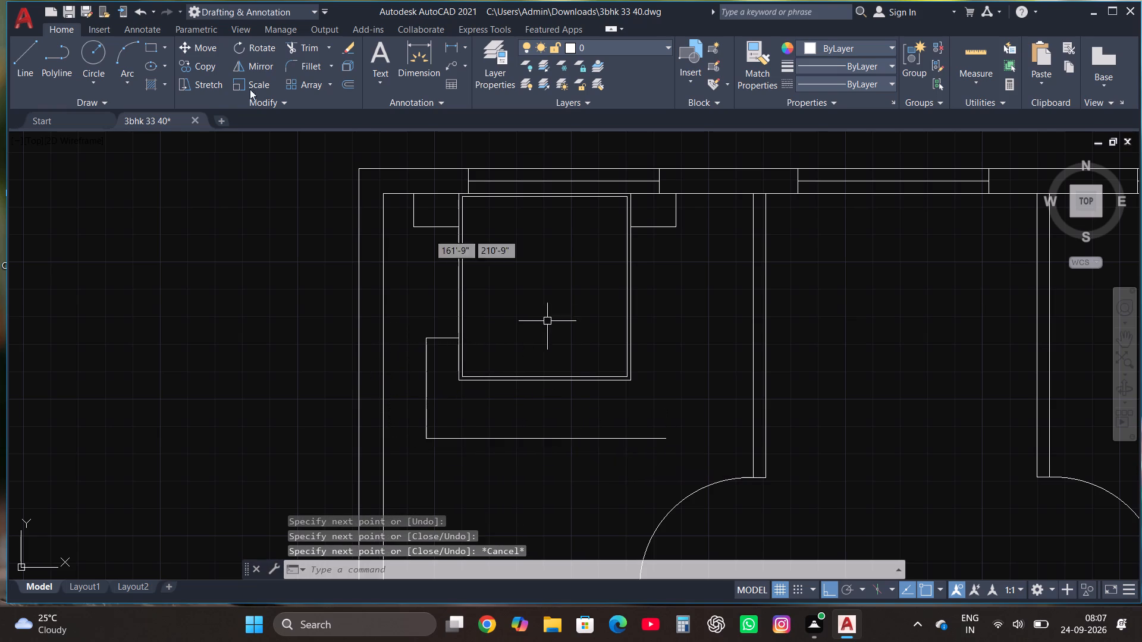
Draw the rug's other side: a line 1' out from the bed's right edge, level with the left one, and downward.
{"action": "left_click", "coordinate": [21, 50]}
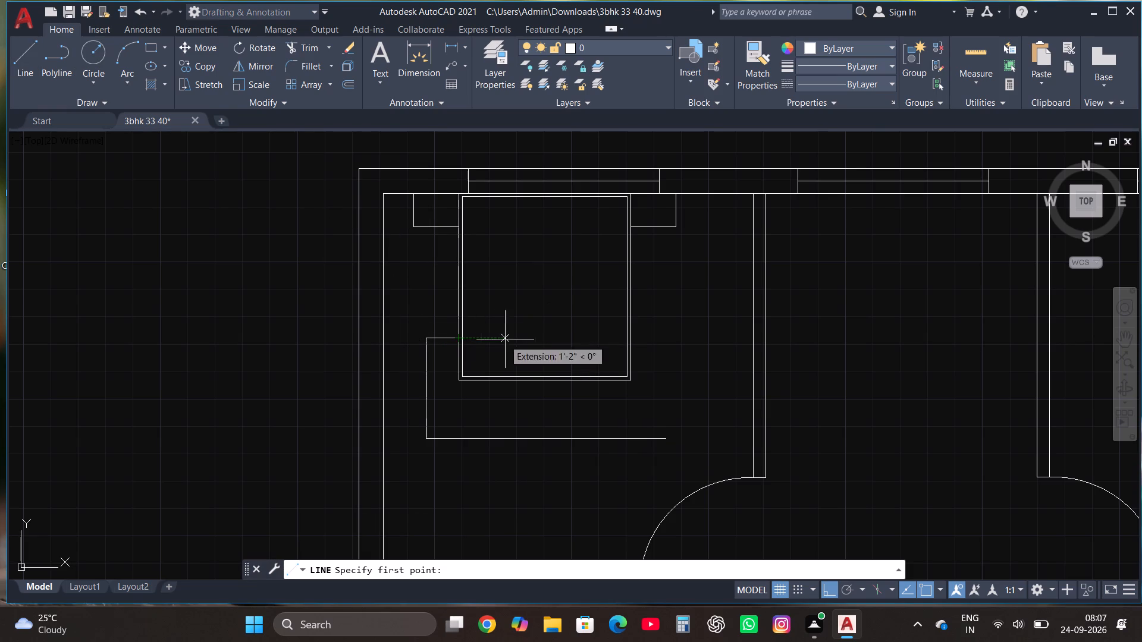
{"action": "left_click", "coordinate": [633, 339]}
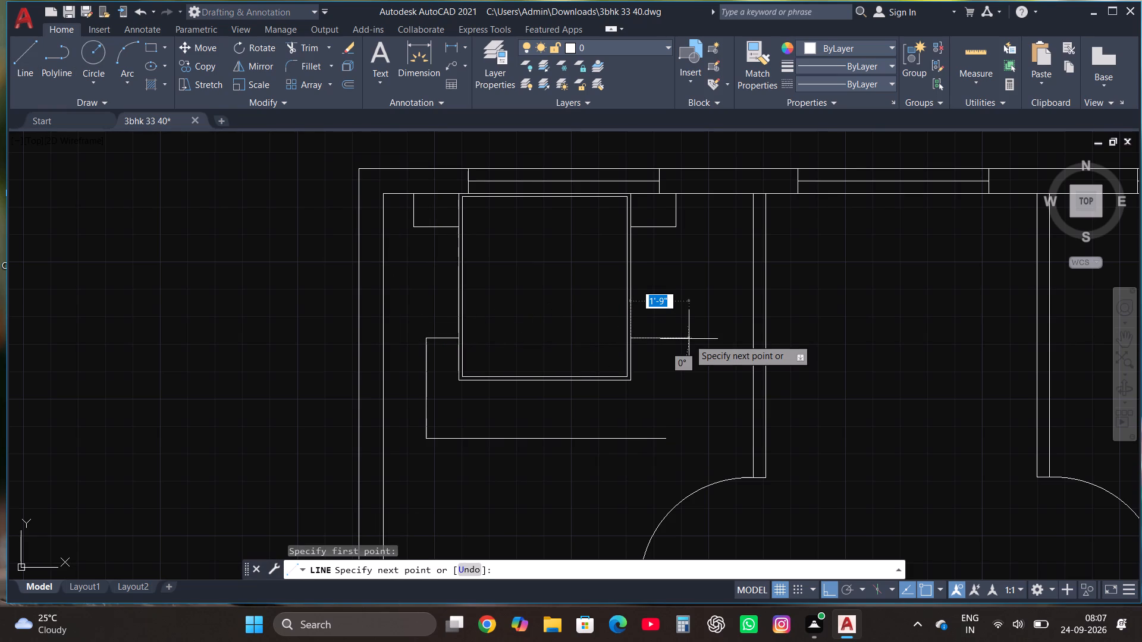
{"action": "type", "text": "1'"}
{"action": "key", "text": "Return"}
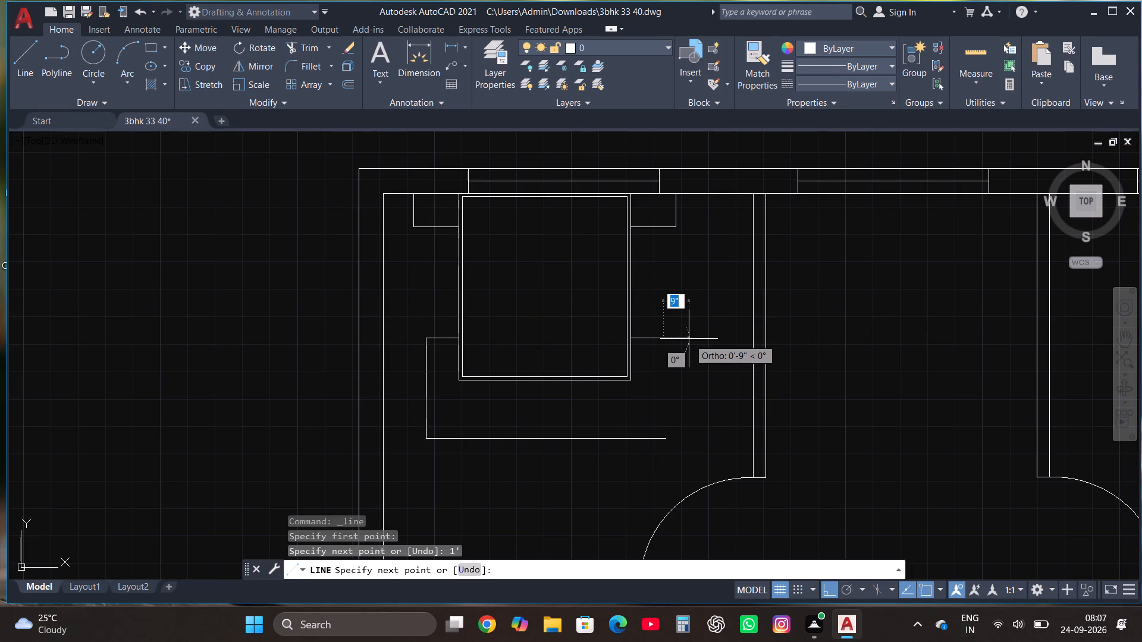
{"action": "left_click", "coordinate": [670, 416]}
{"action": "key", "text": "Escape"}
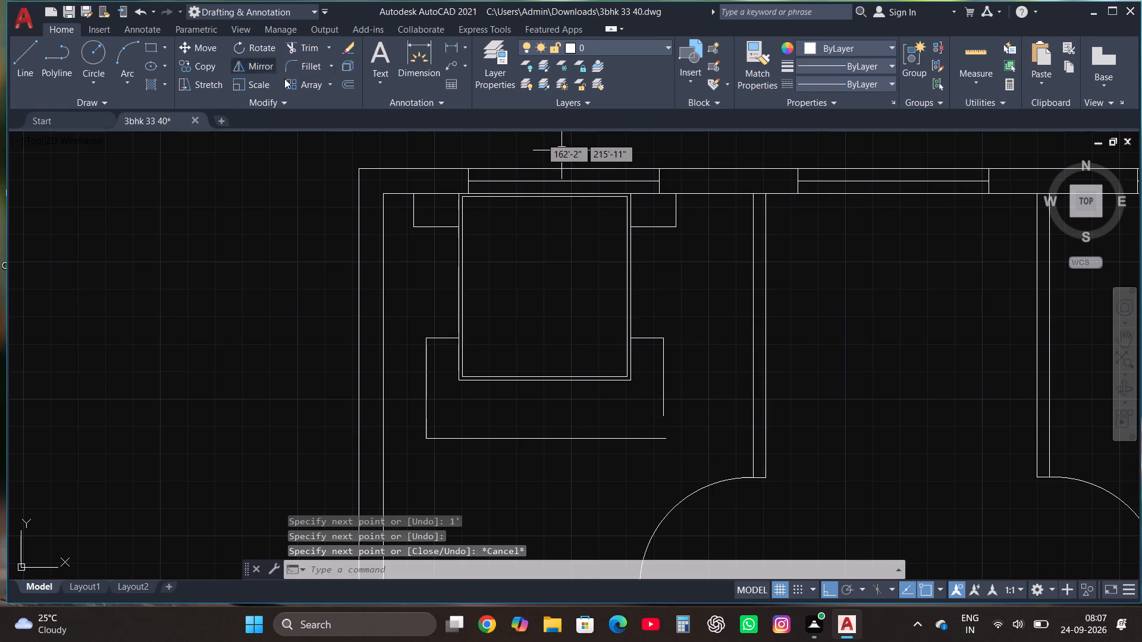
Fillet the rug's bottom and right lines into a closed sharp corner.
{"action": "left_click", "coordinate": [308, 67]}
{"action": "left_click", "coordinate": [583, 439]}
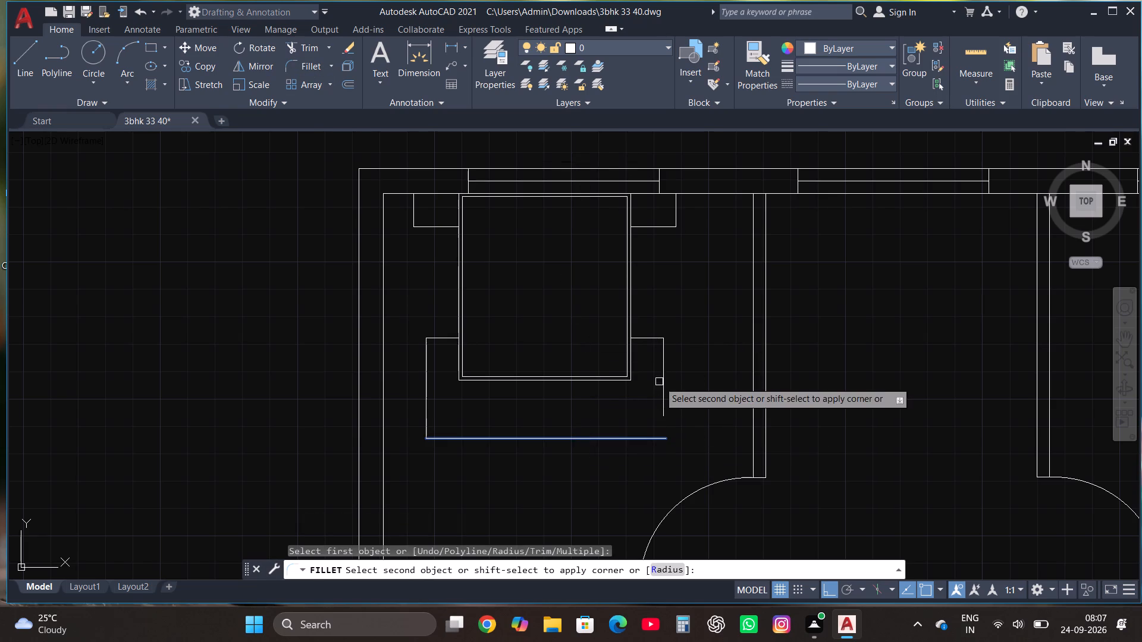
{"action": "left_click", "coordinate": [661, 381]}
{"action": "key", "text": "Escape"}
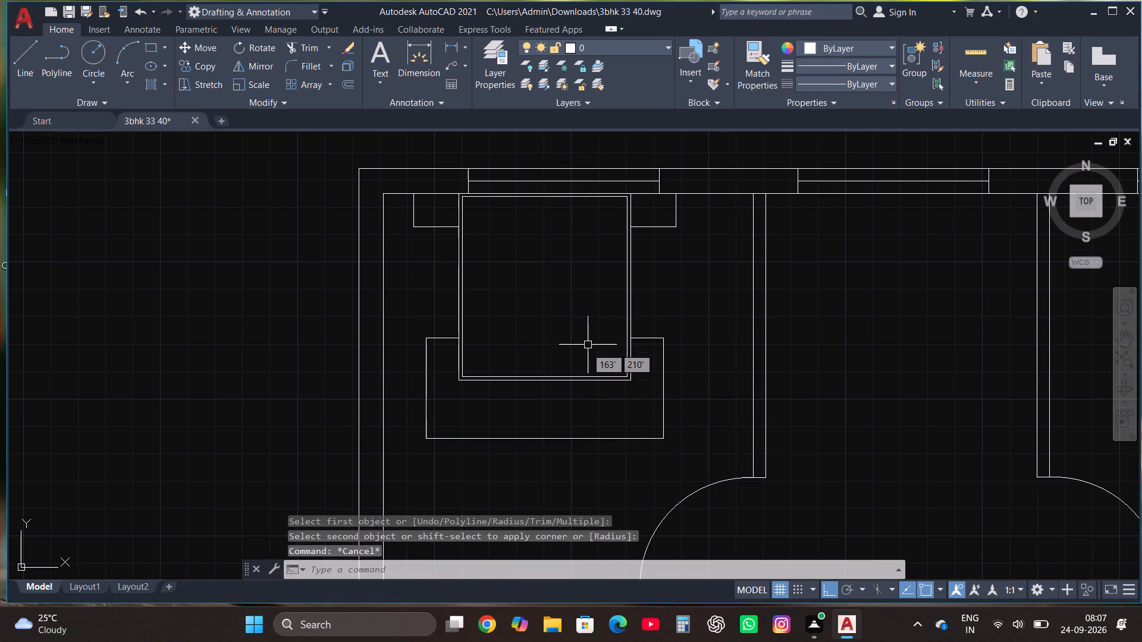
Draw a small pillow rectangle, about 8" wide, inside the upper part of the bed.
{"action": "scroll", "coordinate": [586, 370], "scroll_direction": "down", "scroll_amount": 1}
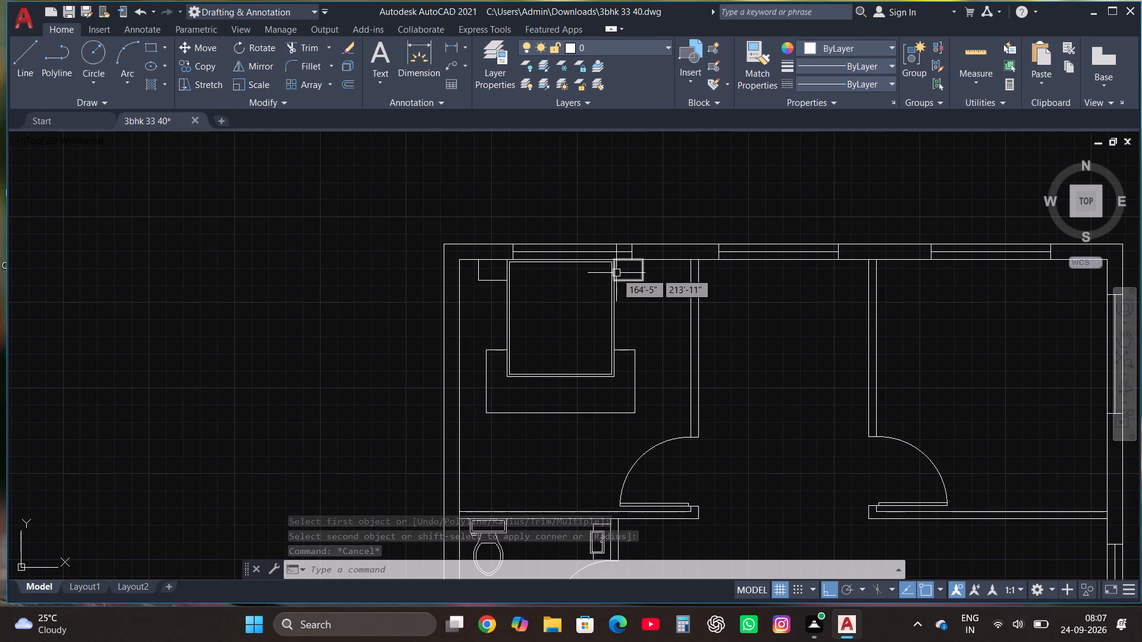
{"action": "scroll", "coordinate": [603, 264], "scroll_direction": "up", "scroll_amount": 1}
{"action": "scroll", "coordinate": [553, 270], "scroll_direction": "up", "scroll_amount": 1}
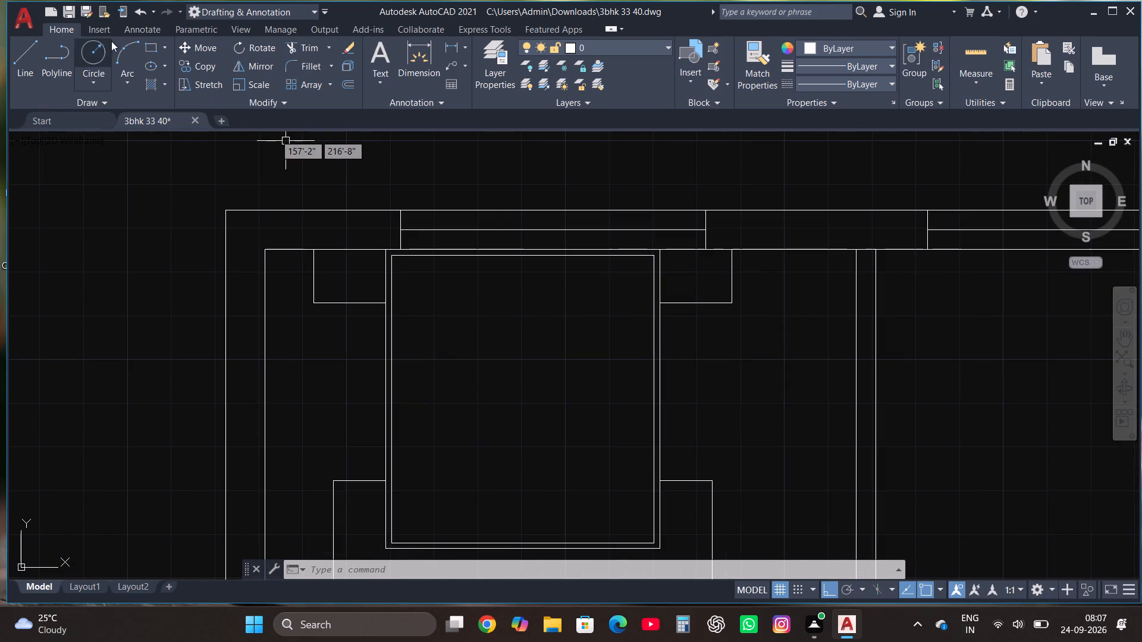
{"action": "left_click", "coordinate": [152, 49]}
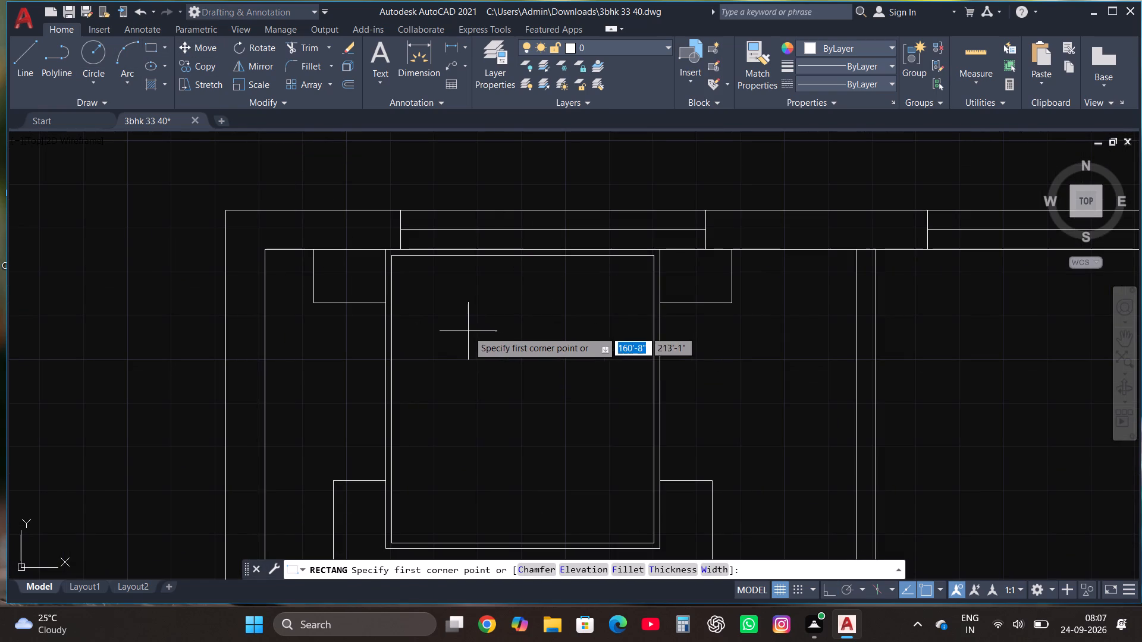
{"action": "left_click", "coordinate": [468, 331]}
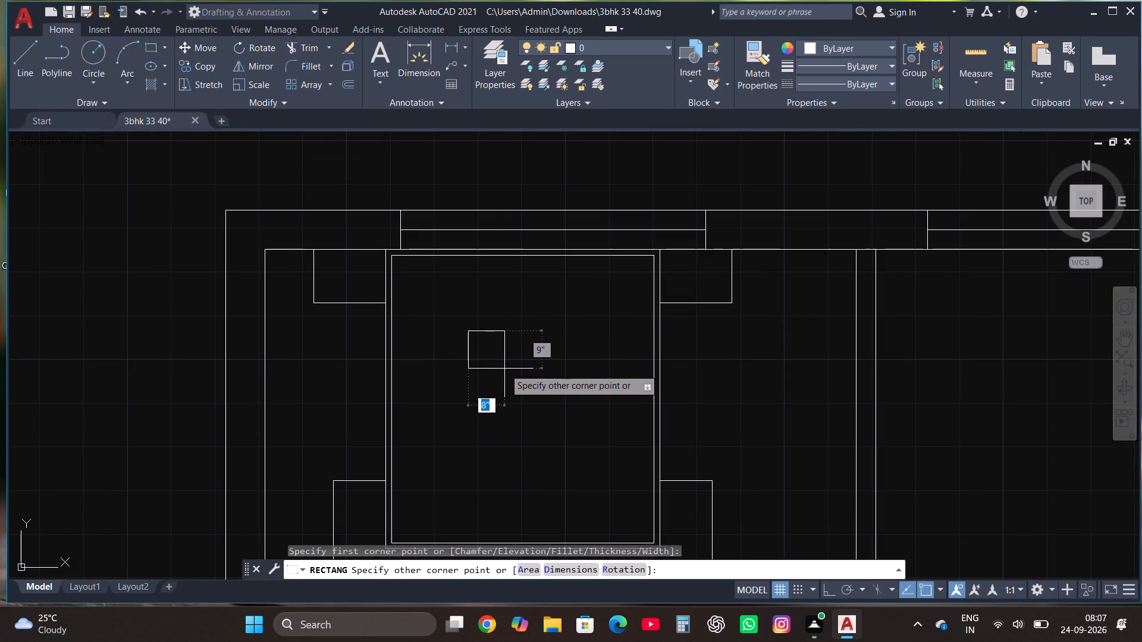
{"action": "left_click", "coordinate": [506, 365]}
Rotate the small pillow rectangle about its centre to a tilted, diamond-like angle.
{"action": "left_click", "coordinate": [504, 365]}
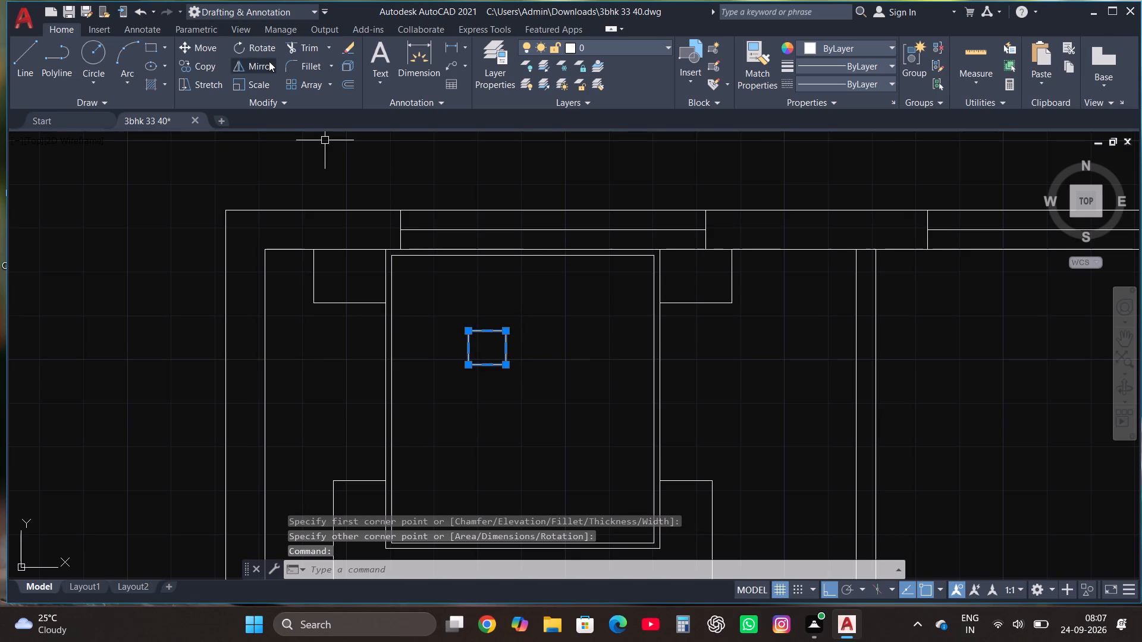
{"action": "left_click", "coordinate": [268, 53]}
{"action": "left_click", "coordinate": [487, 351]}
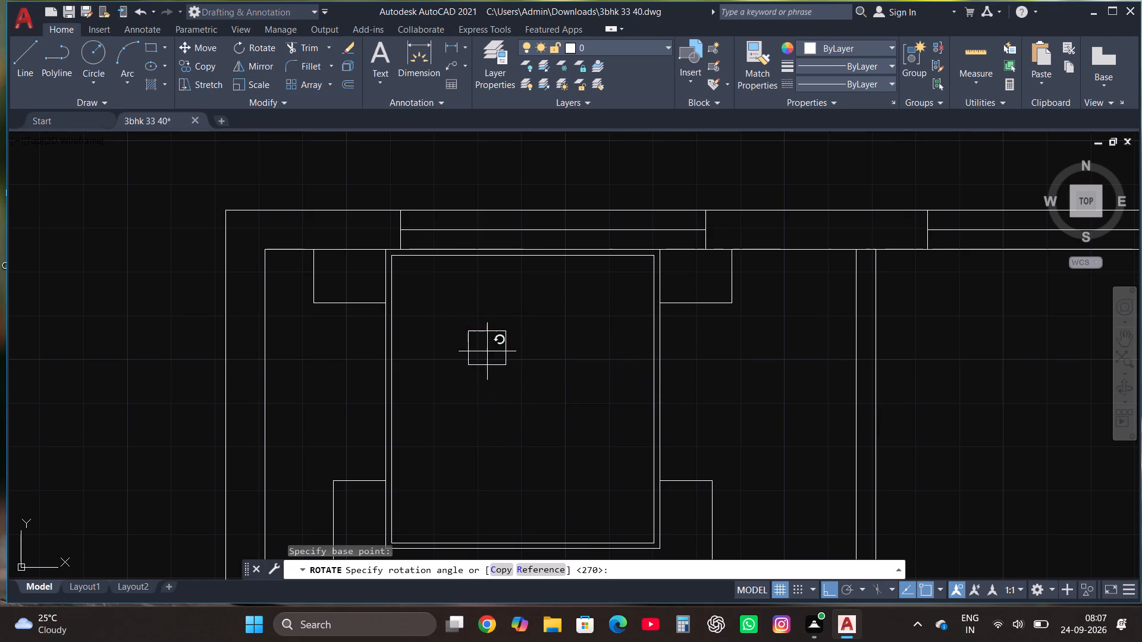
{"action": "left_click", "coordinate": [503, 366]}
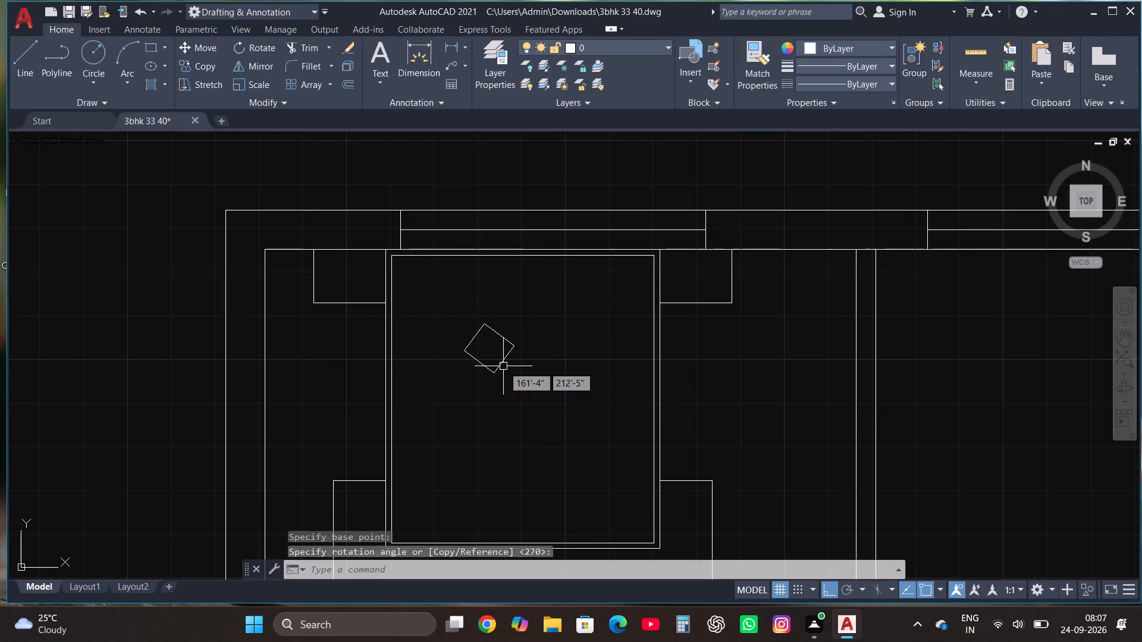
Move the tilted pillow up and towards the bed's upper-left corner, with ortho off for free placement.
{"action": "left_click", "coordinate": [524, 400]}
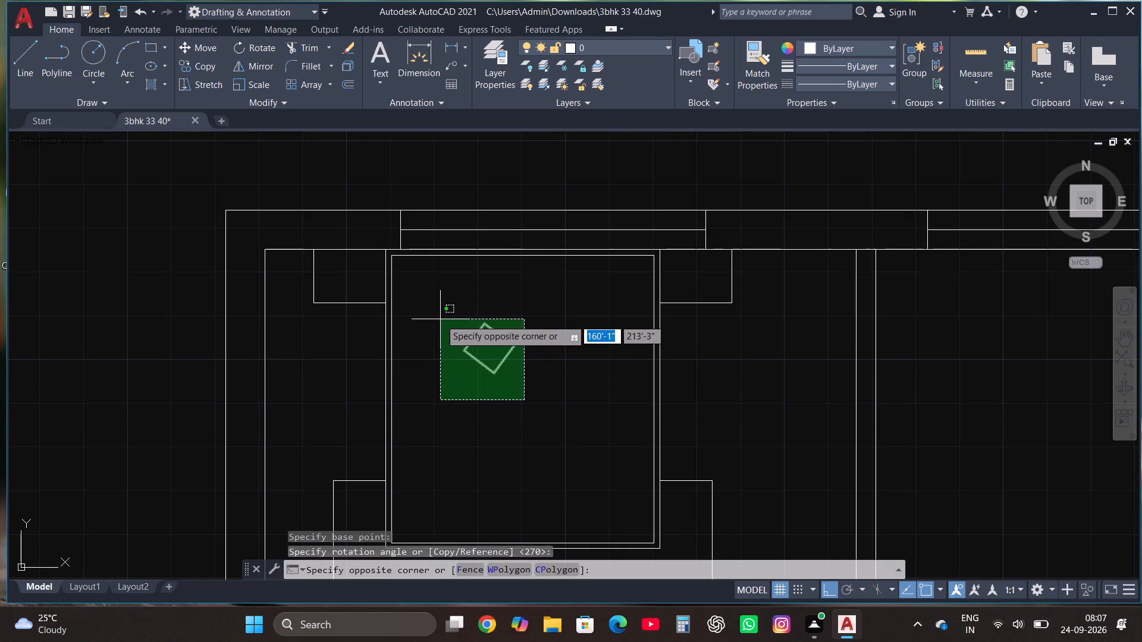
{"action": "left_click", "coordinate": [440, 316]}
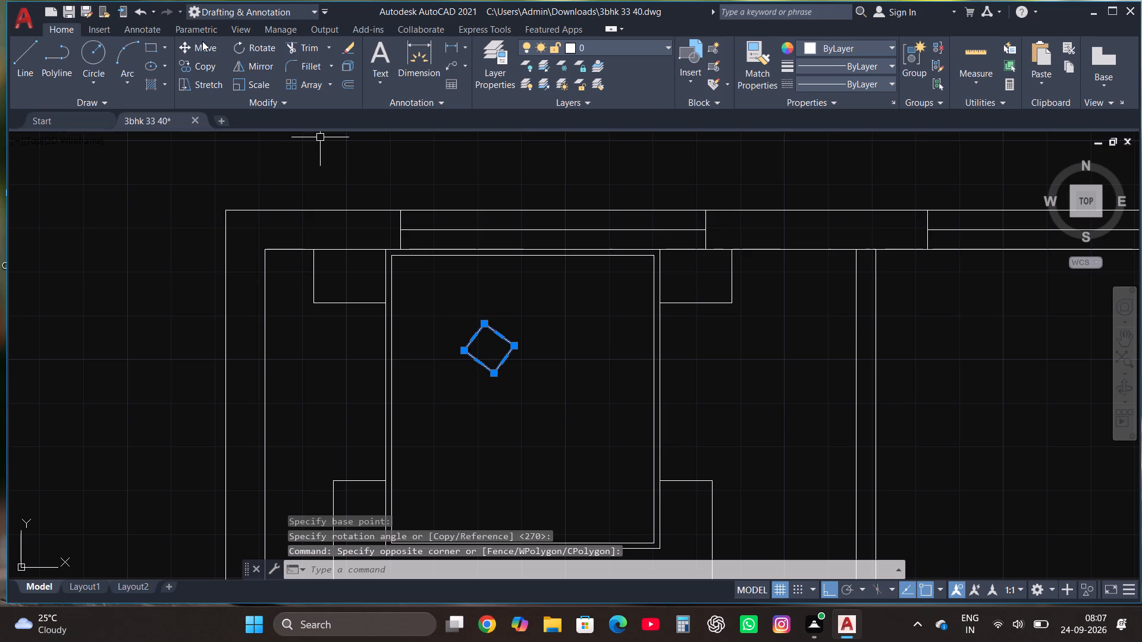
{"action": "left_click", "coordinate": [209, 44]}
{"action": "left_click", "coordinate": [489, 348]}
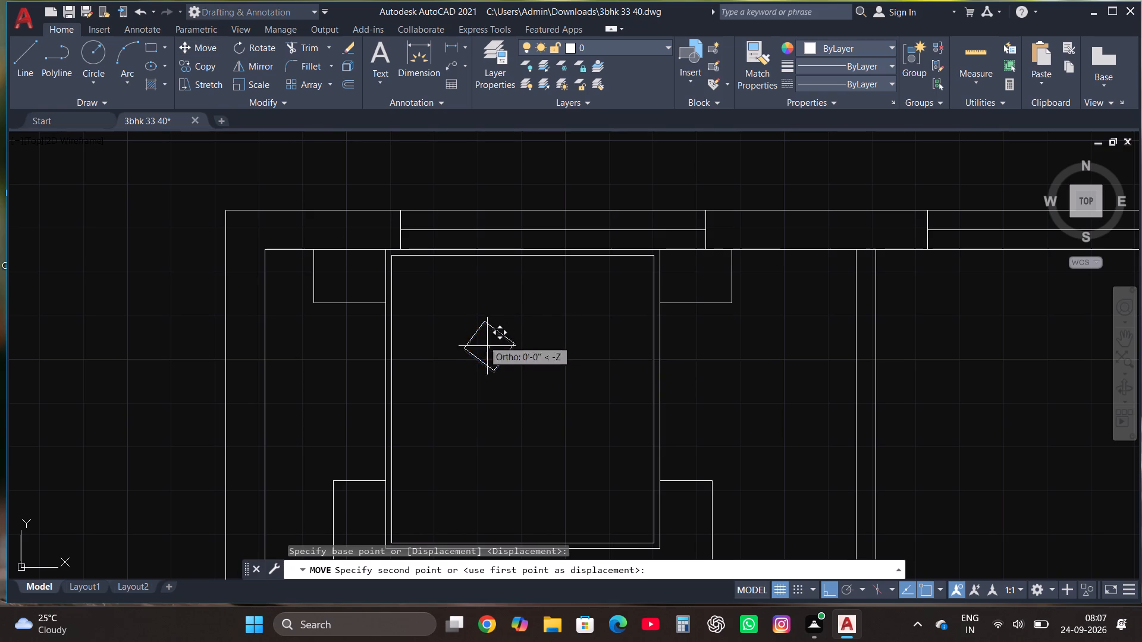
{"action": "key", "text": "F8"}
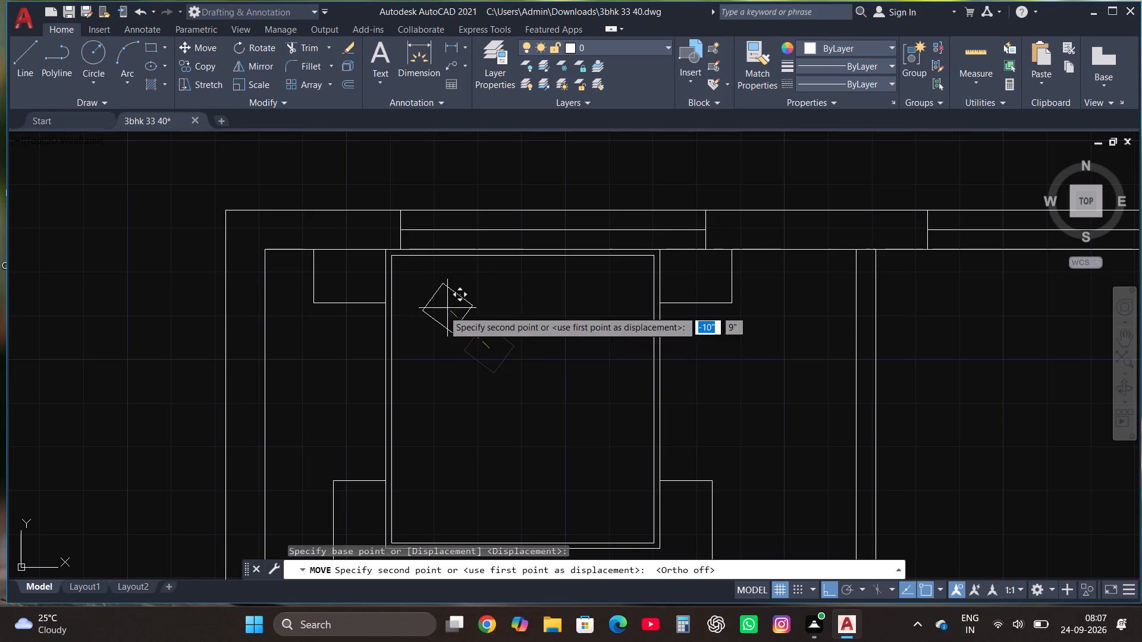
{"action": "left_click", "coordinate": [460, 292]}
Make three copies of the tilted pillow, forming two overlapping pairs side by side at the head of the bed.
{"action": "scroll", "coordinate": [469, 272], "scroll_direction": "up", "scroll_amount": 1}
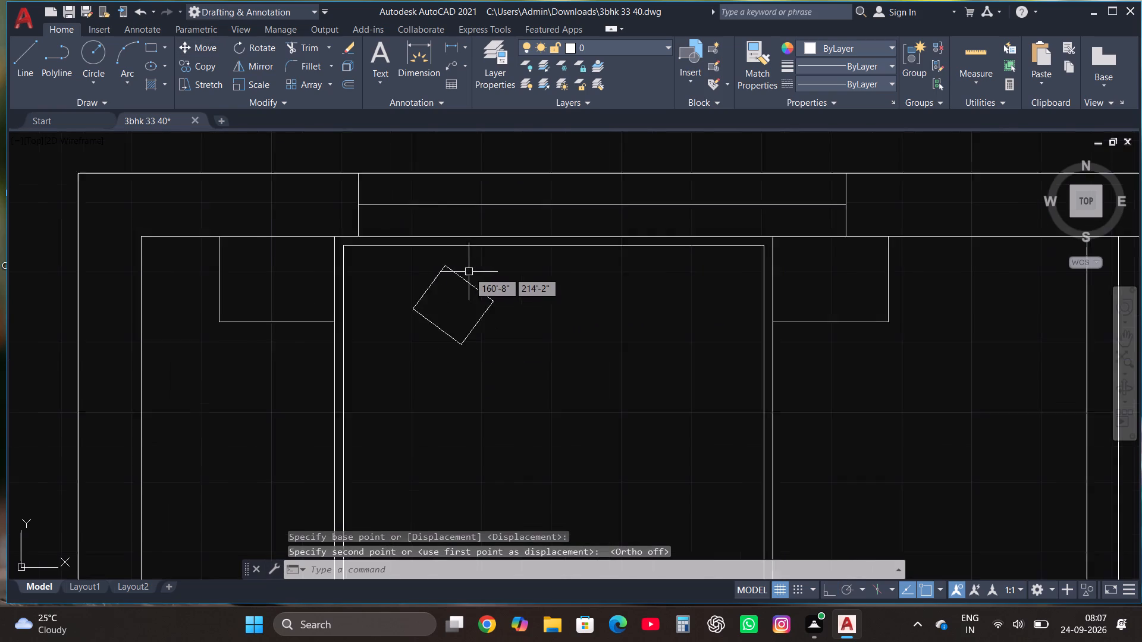
{"action": "scroll", "coordinate": [469, 272], "scroll_direction": "up", "scroll_amount": 1}
{"action": "left_click", "coordinate": [434, 310]}
{"action": "left_click", "coordinate": [403, 273]}
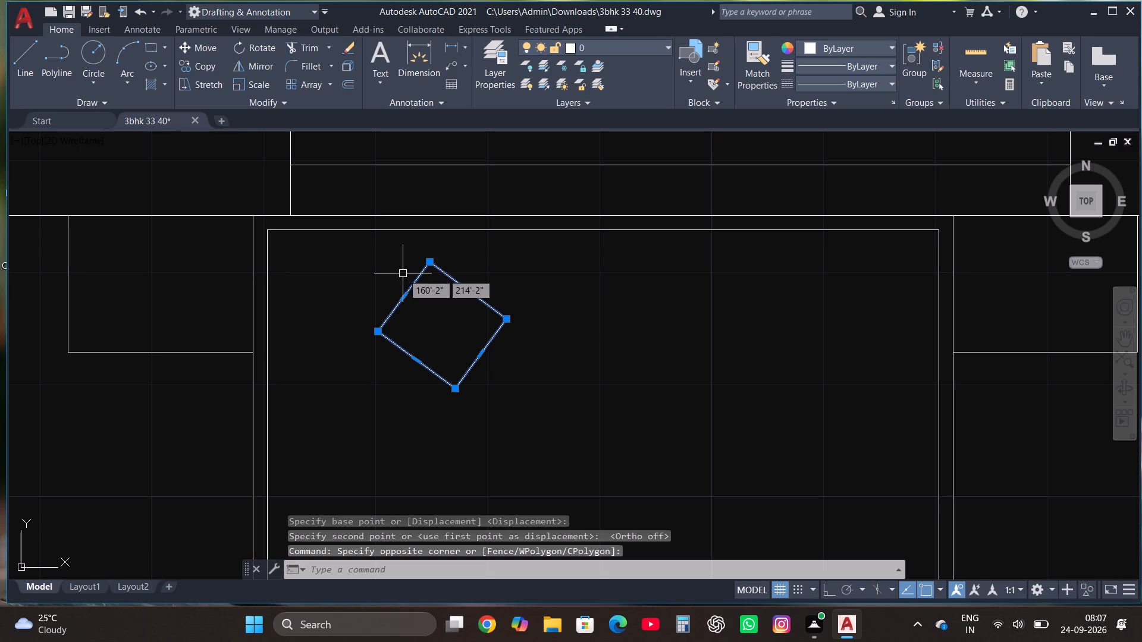
{"action": "left_click", "coordinate": [201, 62]}
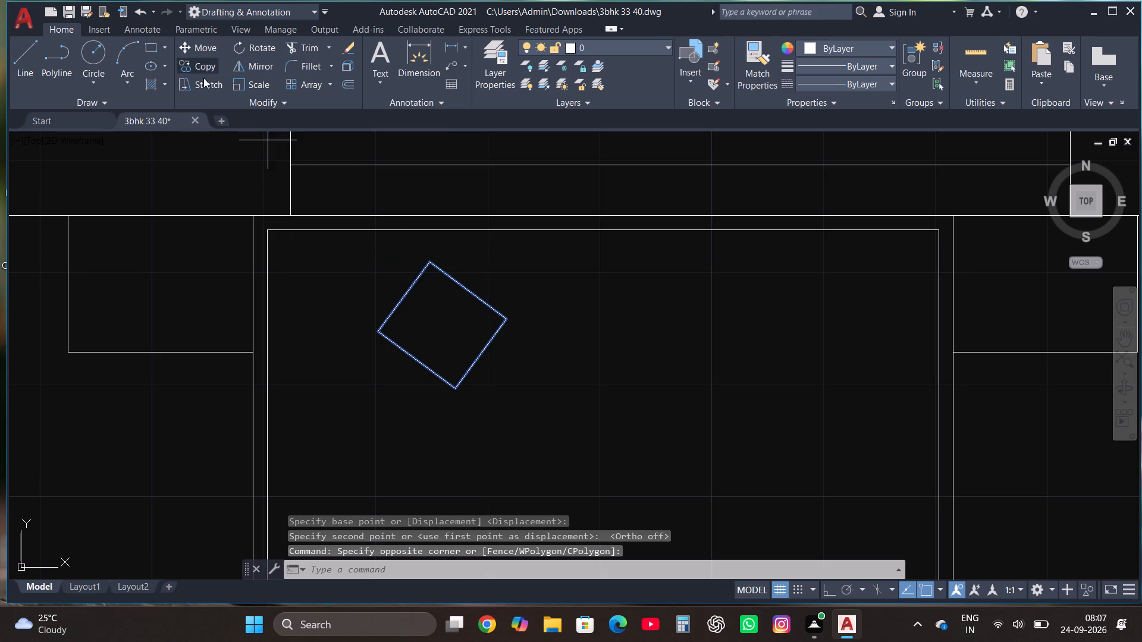
{"action": "left_click", "coordinate": [567, 568]}
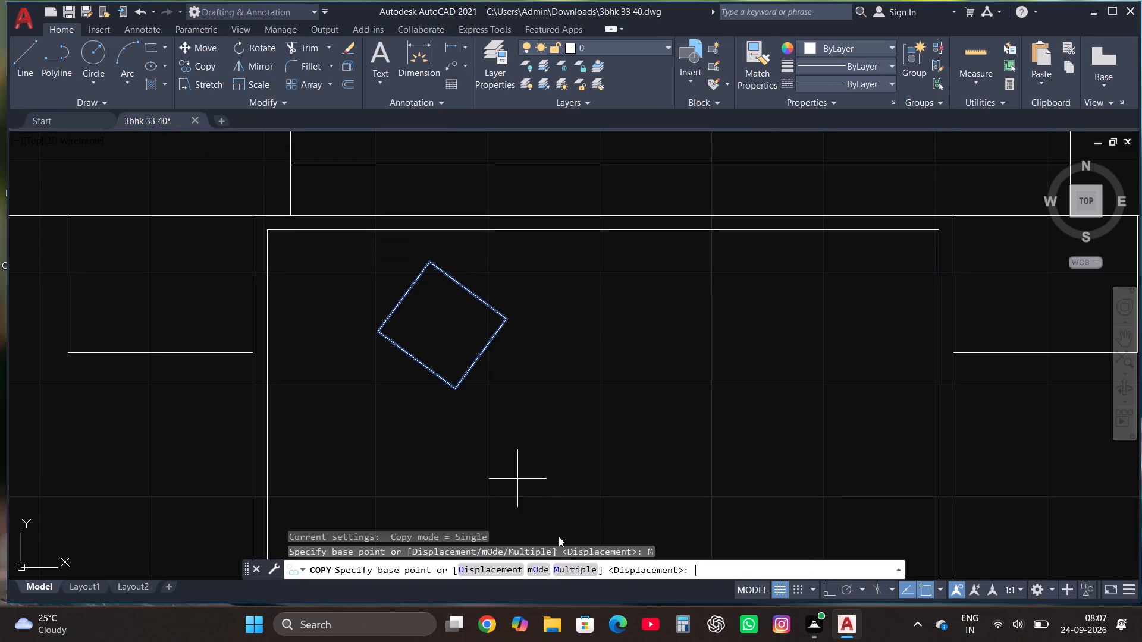
{"action": "left_click", "coordinate": [423, 347]}
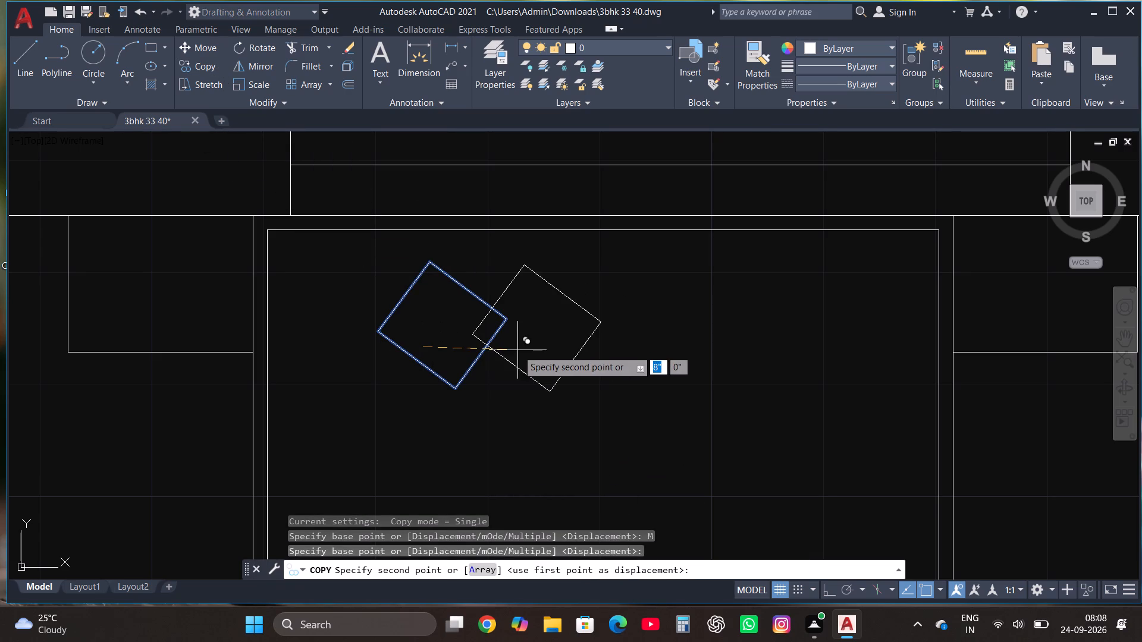
{"action": "left_click", "coordinate": [497, 347]}
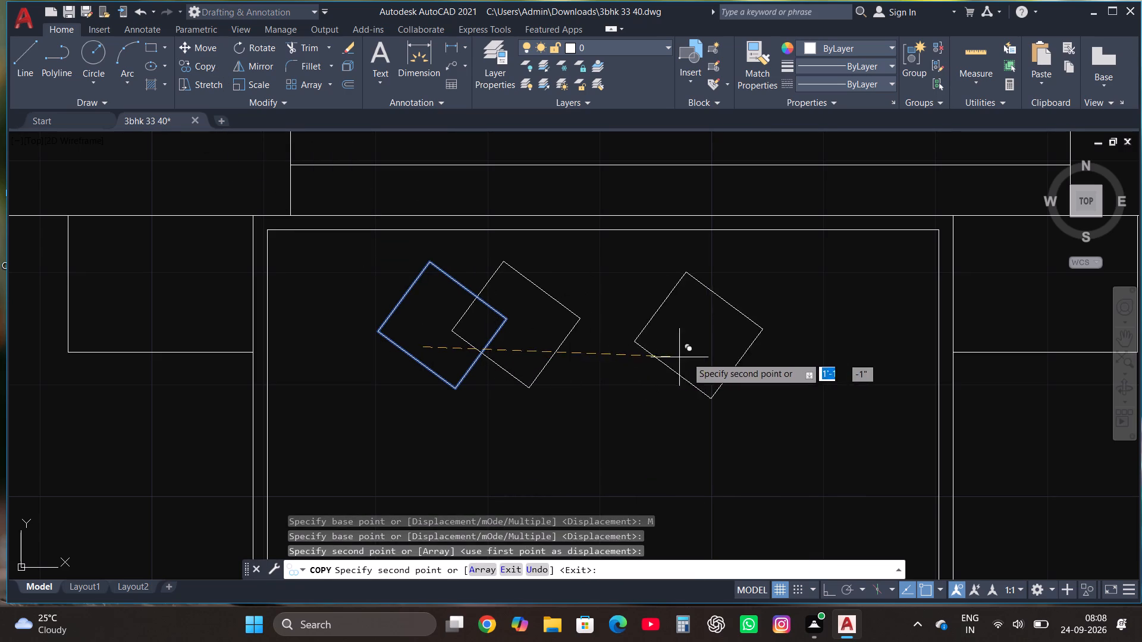
{"action": "left_click", "coordinate": [716, 348]}
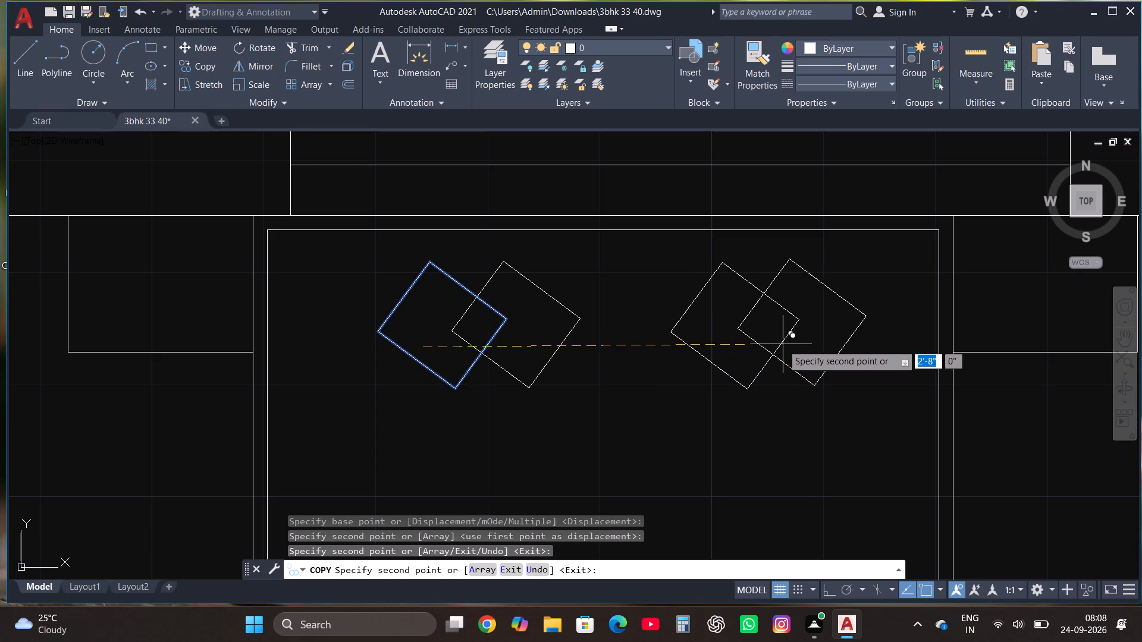
{"action": "left_click", "coordinate": [779, 343]}
{"action": "scroll", "coordinate": [701, 350], "scroll_direction": "down", "scroll_amount": 2}
{"action": "key", "text": "Escape"}
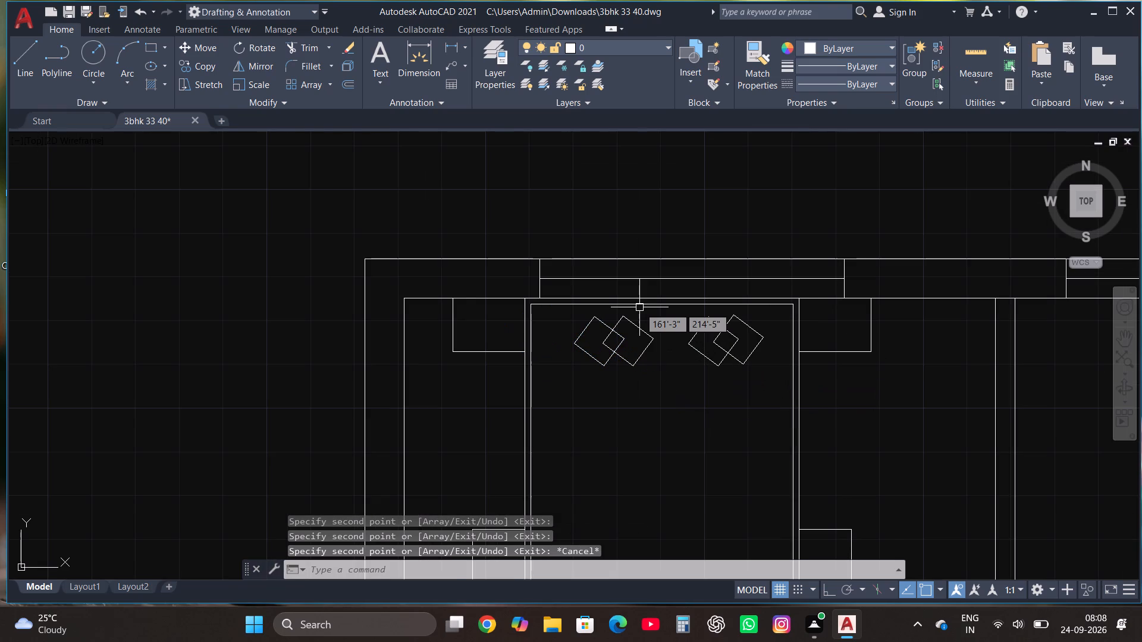
Trim the overlapping lines in both pillow pairs so the right pillow of each pair lies in front.
{"action": "scroll", "coordinate": [639, 307], "scroll_direction": "up", "scroll_amount": 1}
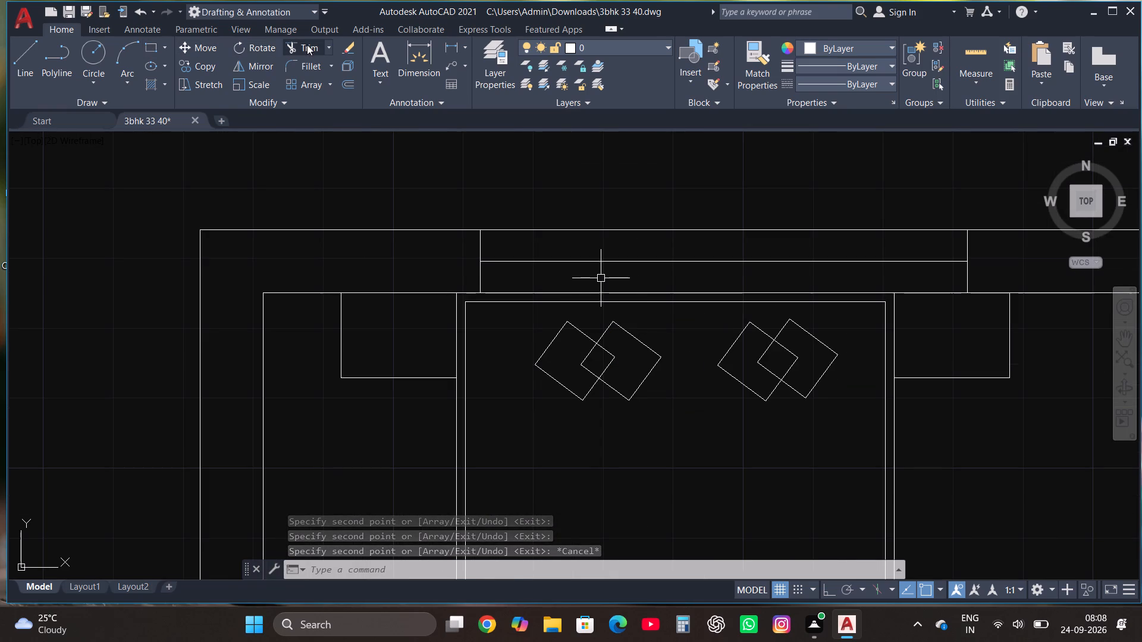
{"action": "left_click", "coordinate": [307, 45]}
{"action": "left_click", "coordinate": [600, 348]}
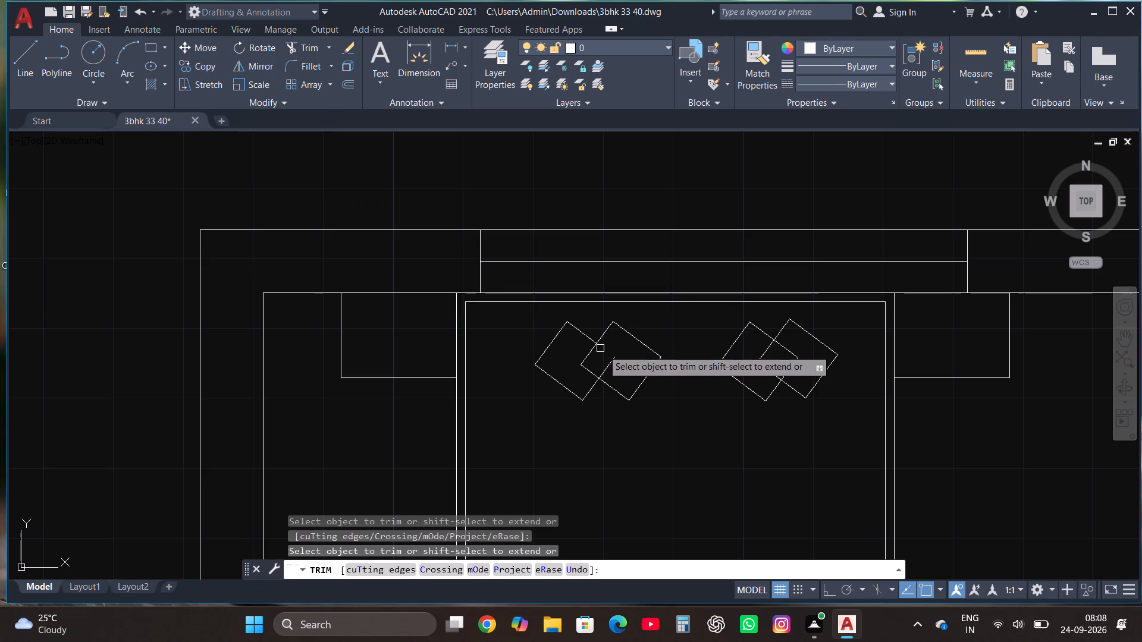
{"action": "left_click", "coordinate": [609, 360]}
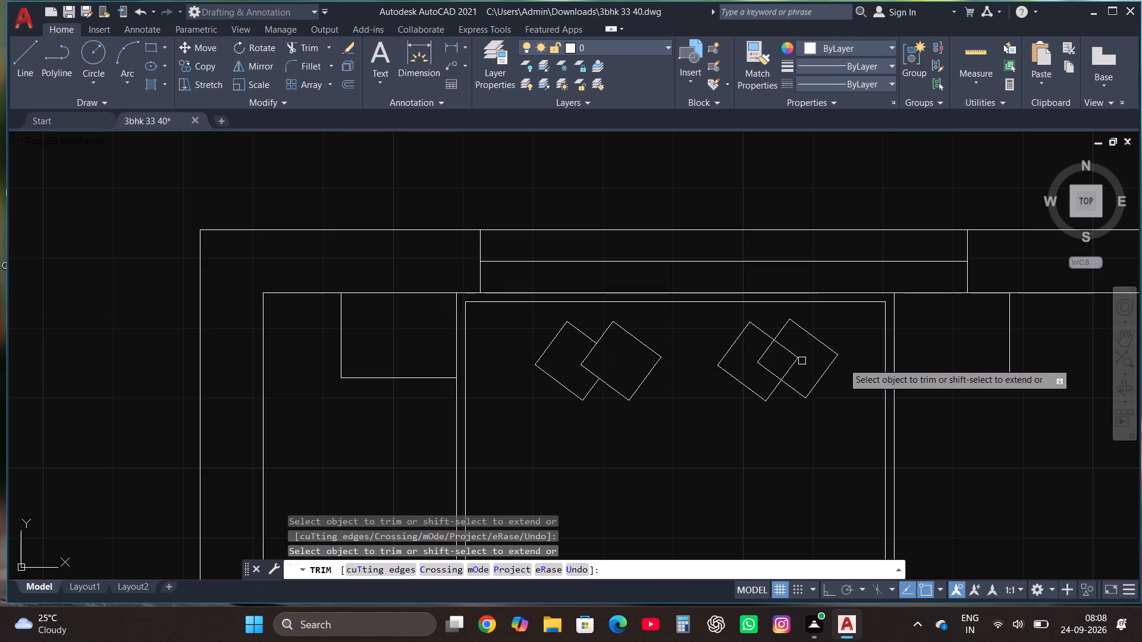
{"action": "left_click", "coordinate": [792, 358]}
{"action": "left_click", "coordinate": [796, 362]}
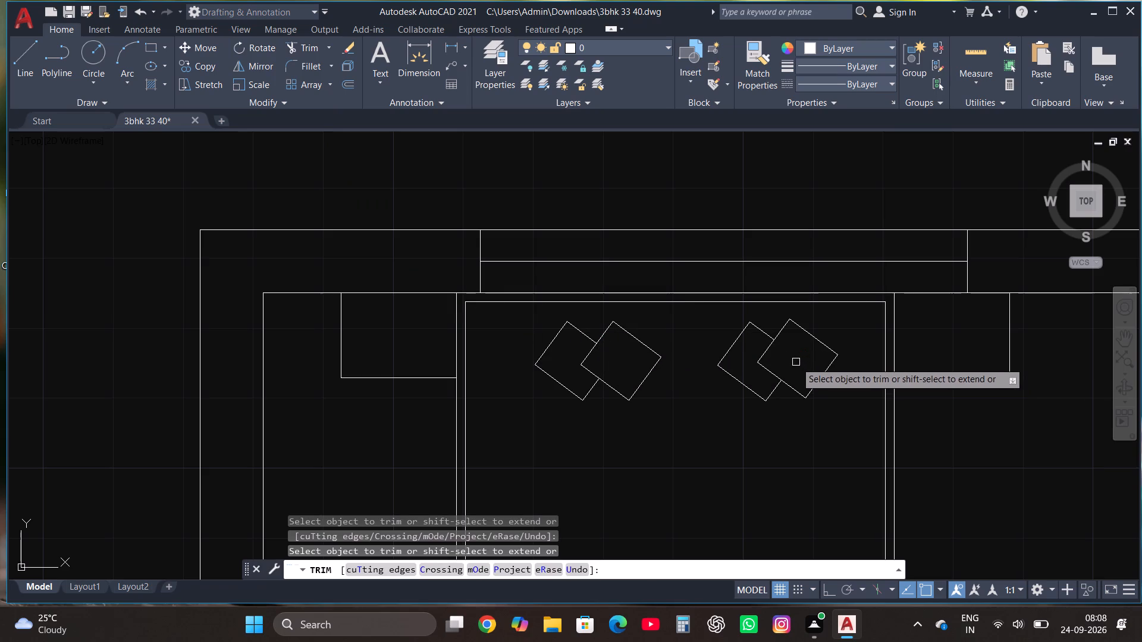
{"action": "key", "text": "Escape"}
Draw a long, thin rectangle against the upper-left bedroom's bottom wall, opposite the bed.
{"action": "scroll", "coordinate": [646, 436], "scroll_direction": "down", "scroll_amount": 2}
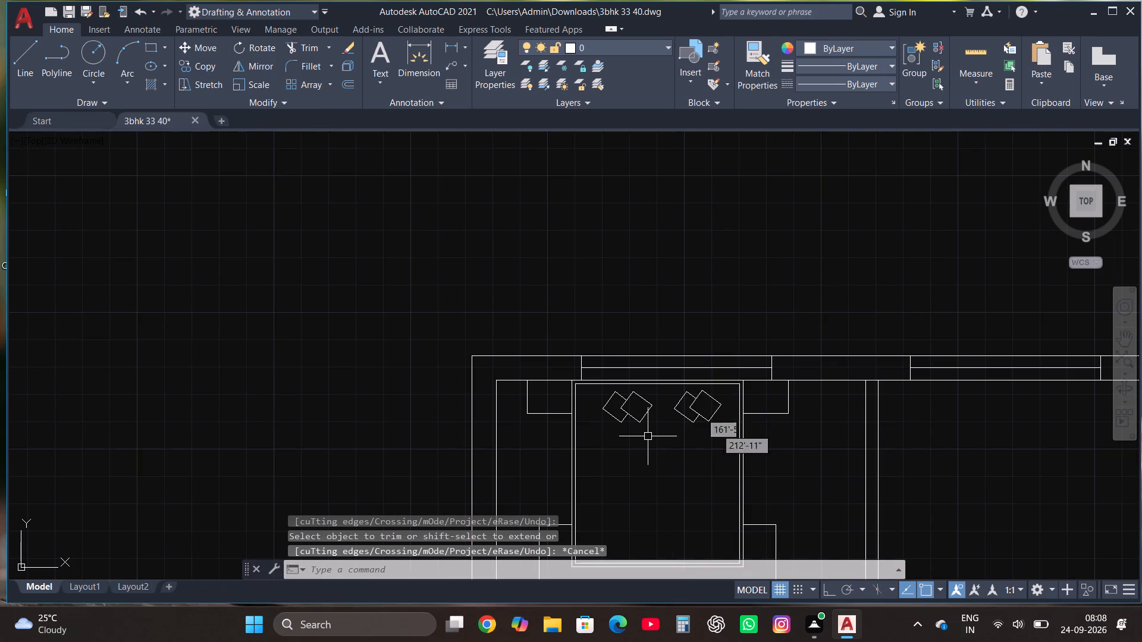
{"action": "scroll", "coordinate": [695, 347], "scroll_direction": "down", "scroll_amount": 2}
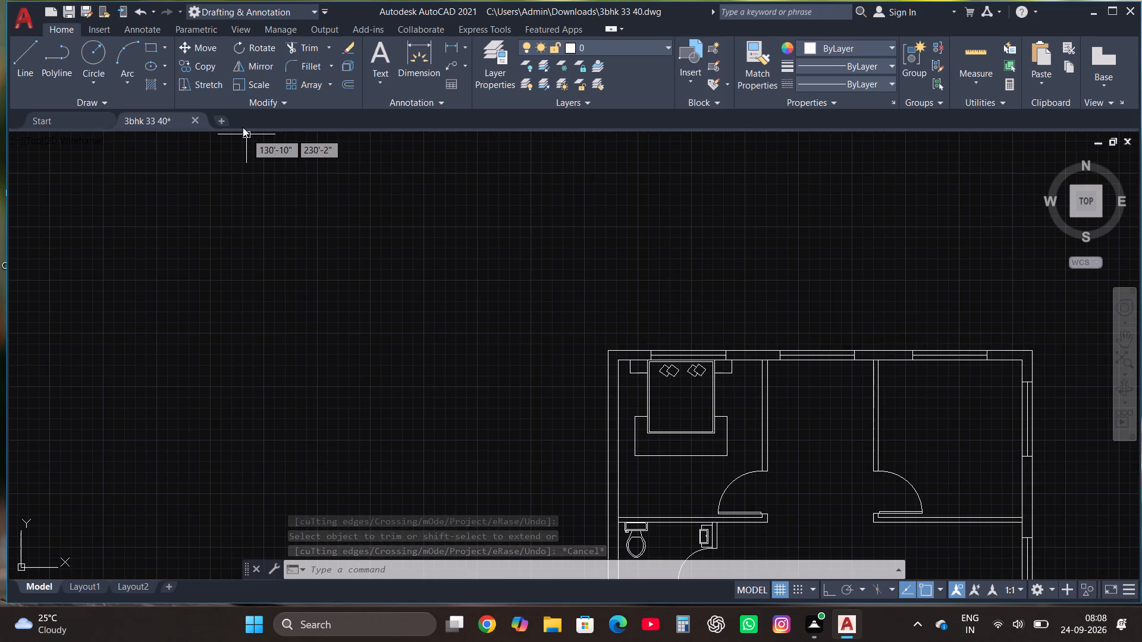
{"action": "left_click", "coordinate": [149, 45]}
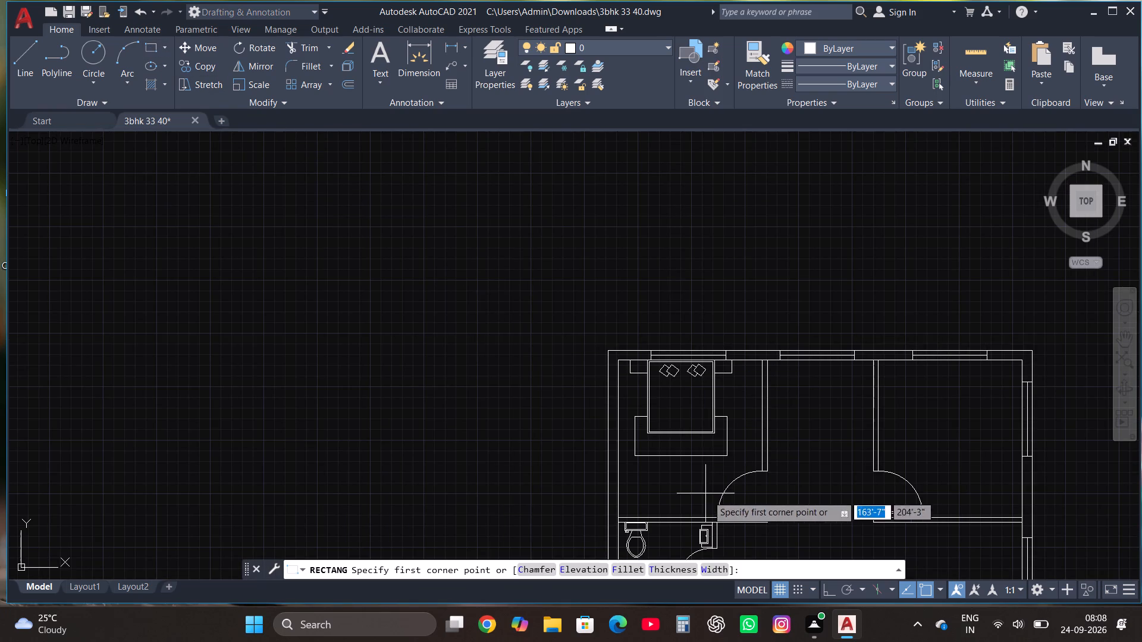
{"action": "scroll", "coordinate": [667, 530], "scroll_direction": "up", "scroll_amount": 4}
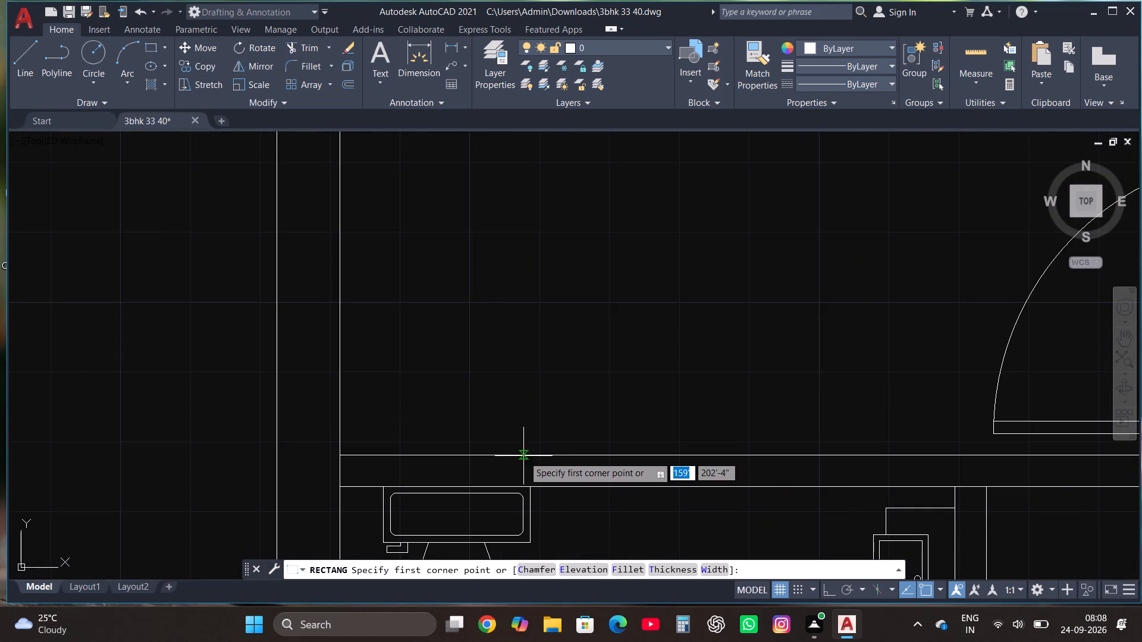
{"action": "left_click", "coordinate": [503, 454]}
{"action": "scroll", "coordinate": [685, 442], "scroll_direction": "down", "scroll_amount": 1}
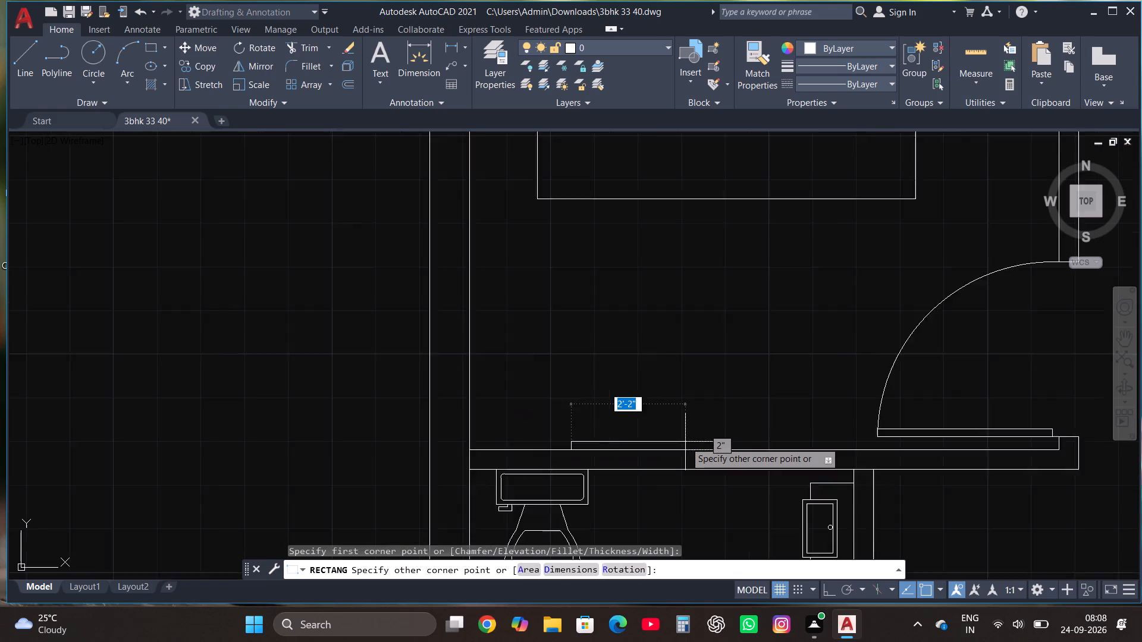
{"action": "scroll", "coordinate": [685, 442], "scroll_direction": "down", "scroll_amount": 1}
{"action": "left_click", "coordinate": [747, 436]}
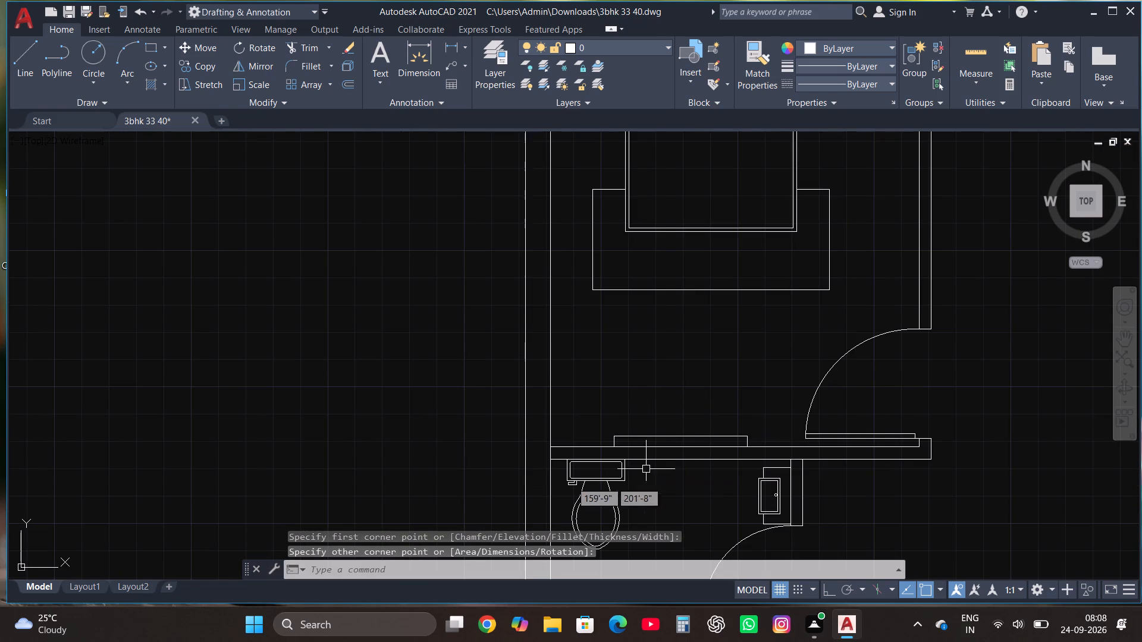
{"action": "key", "text": "Escape"}
From the upper middle room's top-left corner, draw a line 3' down and about 8'-6" across into the right wall.
{"action": "scroll", "coordinate": [519, 484], "scroll_direction": "down", "scroll_amount": 2}
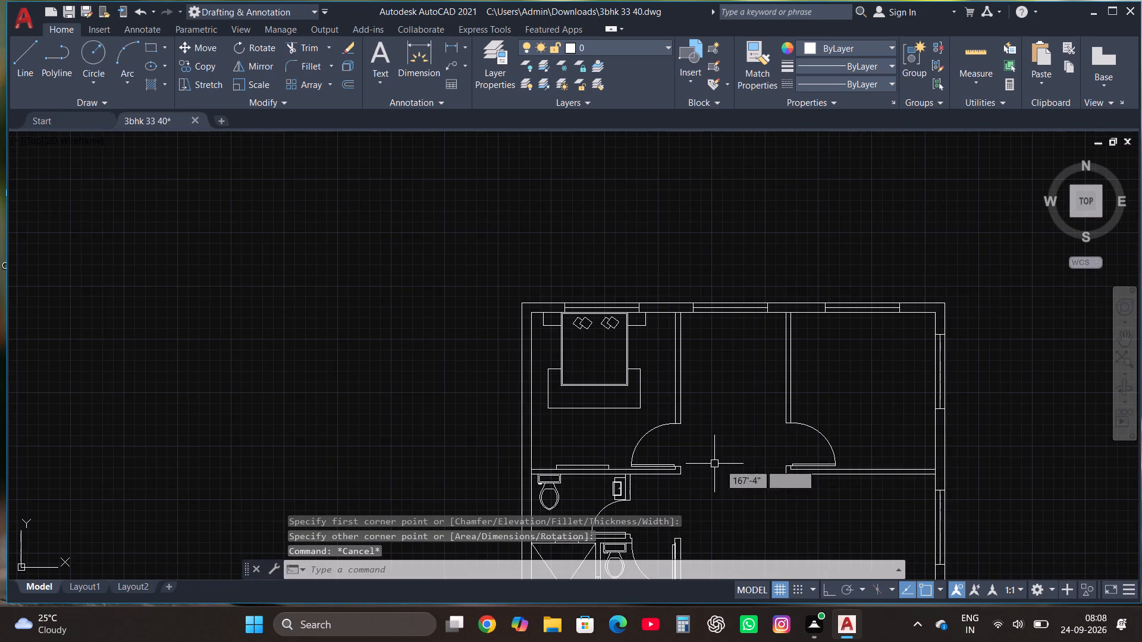
{"action": "scroll", "coordinate": [829, 455], "scroll_direction": "up", "scroll_amount": 1}
{"action": "left_click", "coordinate": [28, 52]}
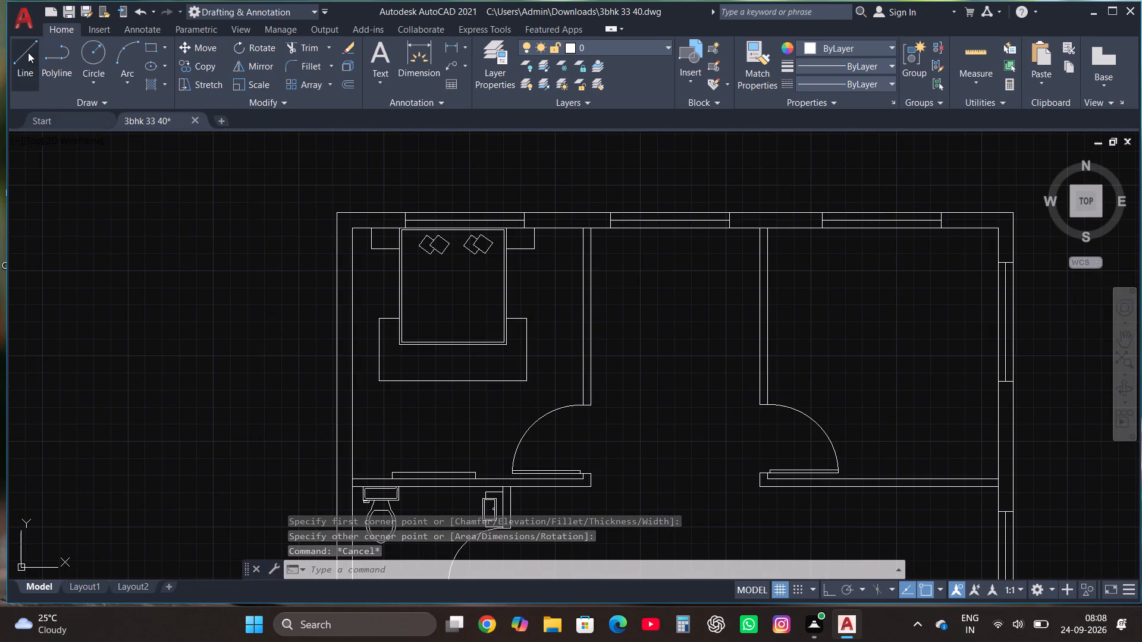
{"action": "scroll", "coordinate": [343, 338], "scroll_direction": "down", "scroll_amount": 1}
{"action": "scroll", "coordinate": [515, 281], "scroll_direction": "up", "scroll_amount": 2}
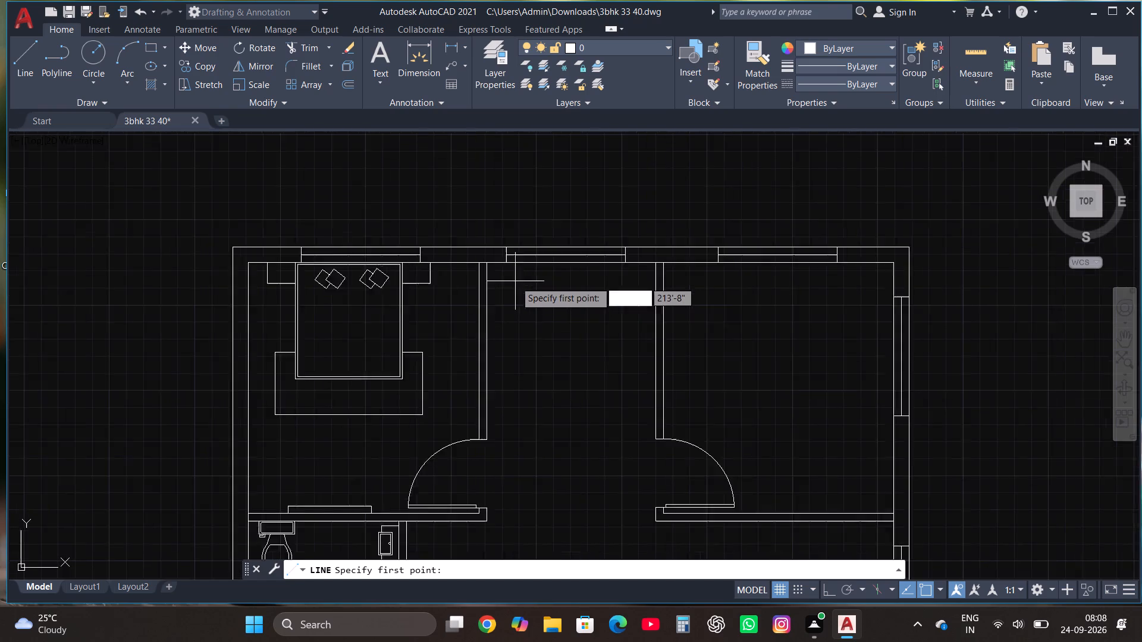
{"action": "scroll", "coordinate": [515, 281], "scroll_direction": "up", "scroll_amount": 1}
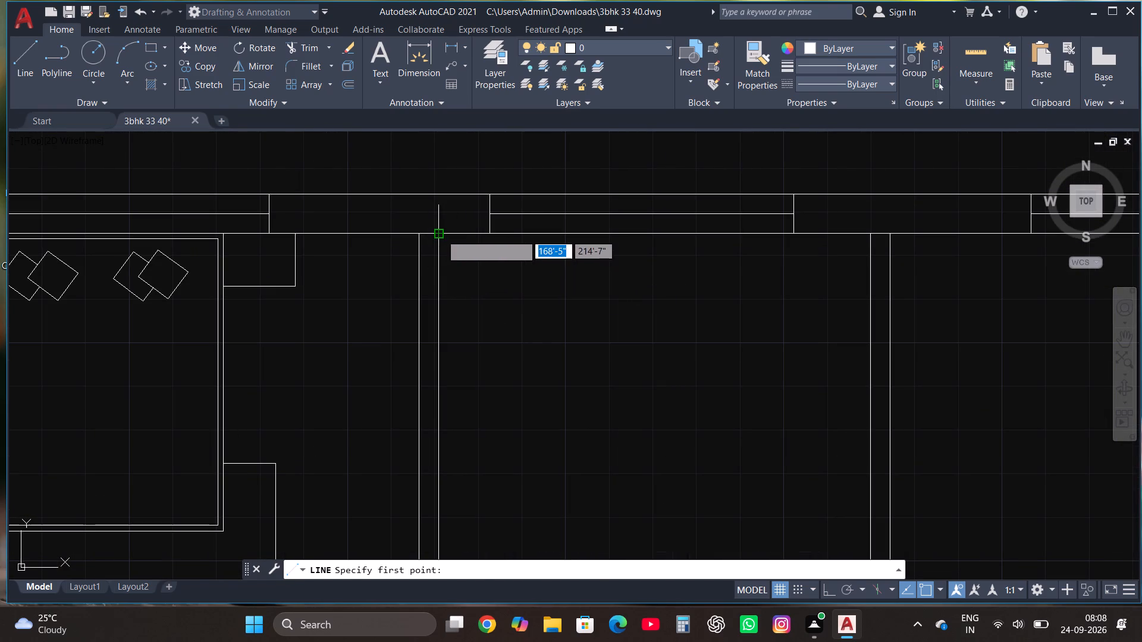
{"action": "left_click", "coordinate": [440, 234]}
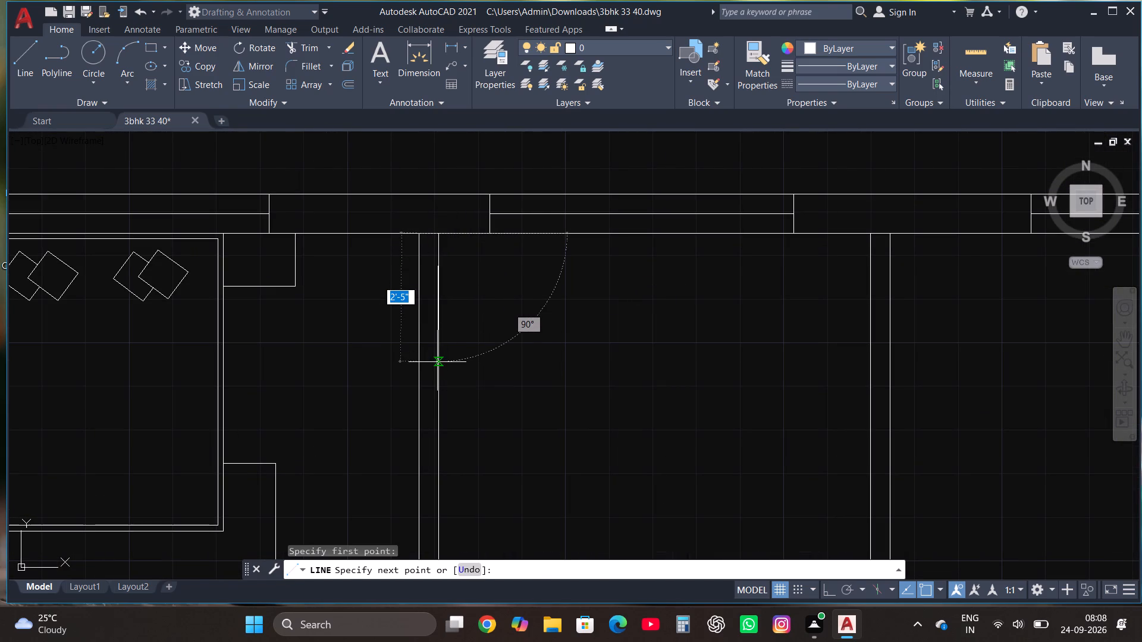
{"action": "key", "text": "F8"}
{"action": "type", "text": "3'"}
{"action": "key", "text": "Return"}
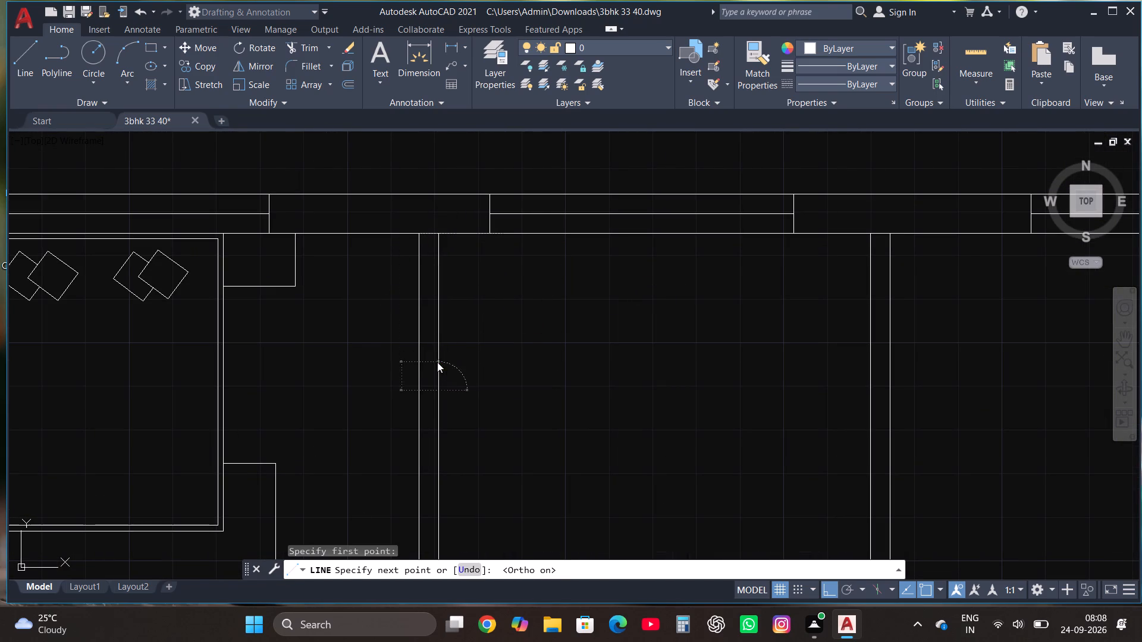
{"action": "scroll", "coordinate": [886, 349], "scroll_direction": "up", "scroll_amount": 3}
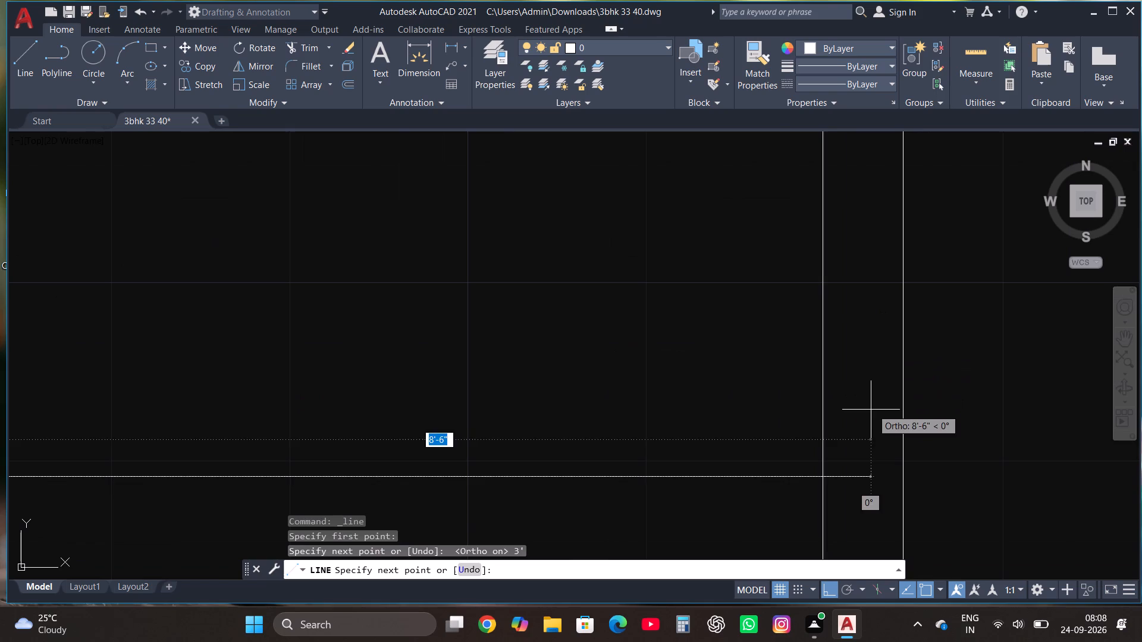
{"action": "left_click", "coordinate": [871, 413]}
{"action": "key", "text": "Escape"}
Trim the end of the horizontal line that runs into the middle room's right wall.
{"action": "left_click", "coordinate": [300, 54]}
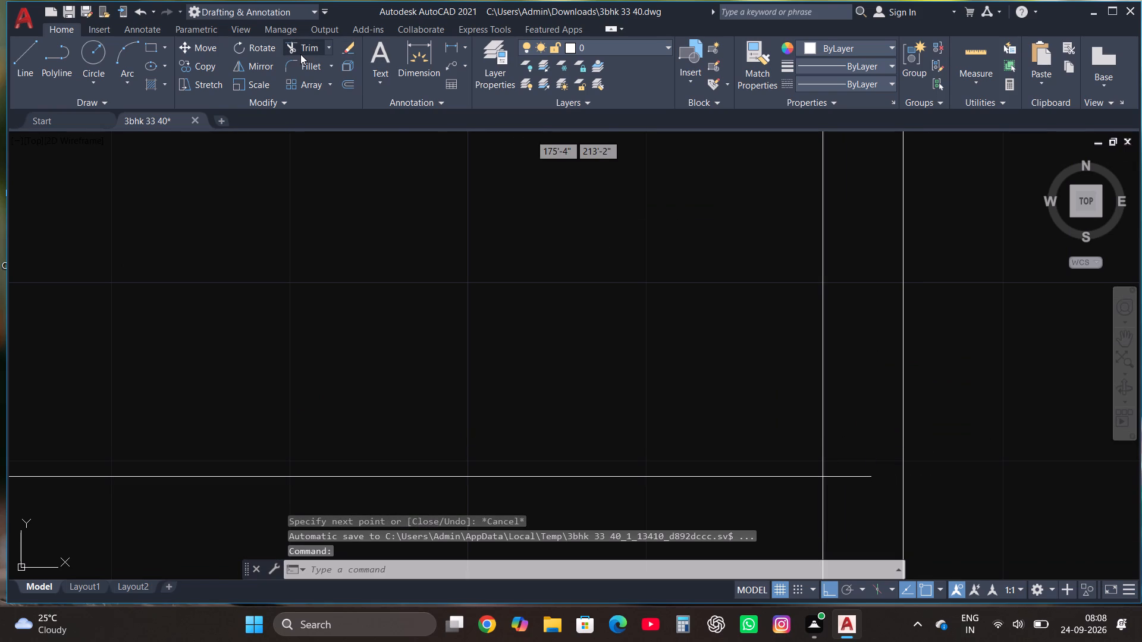
{"action": "left_click", "coordinate": [843, 474]}
{"action": "key", "text": "Escape"}
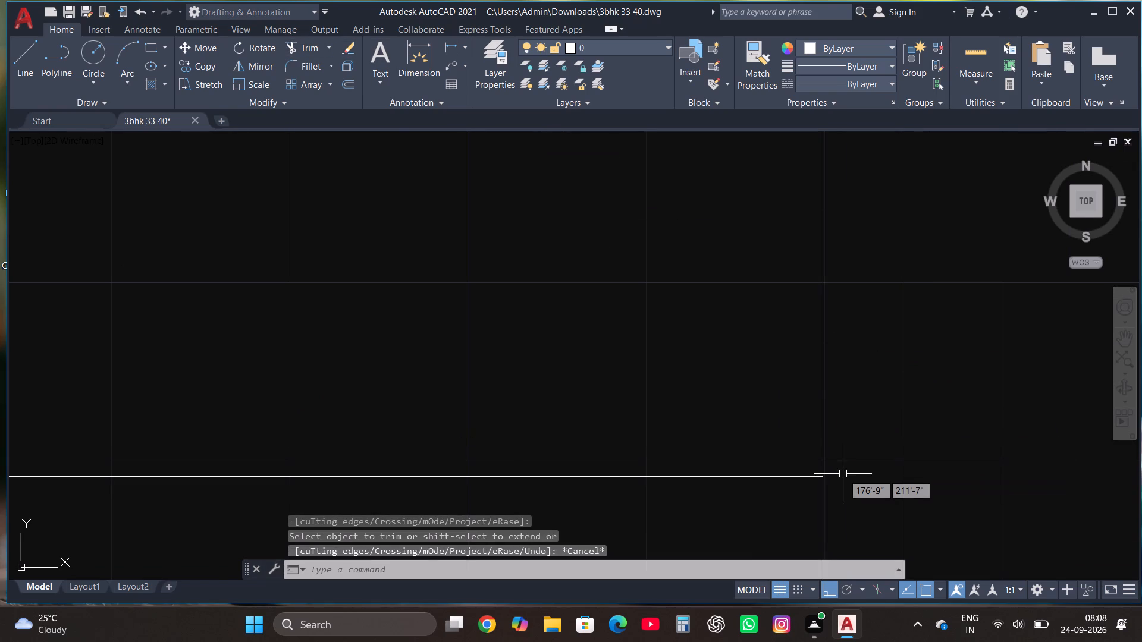
From the upper middle room's top-left corner, draw a line 3' right and about 7'-7" straight down.
{"action": "scroll", "coordinate": [843, 474], "scroll_direction": "down", "scroll_amount": 3}
{"action": "scroll", "coordinate": [804, 385], "scroll_direction": "down", "scroll_amount": 1}
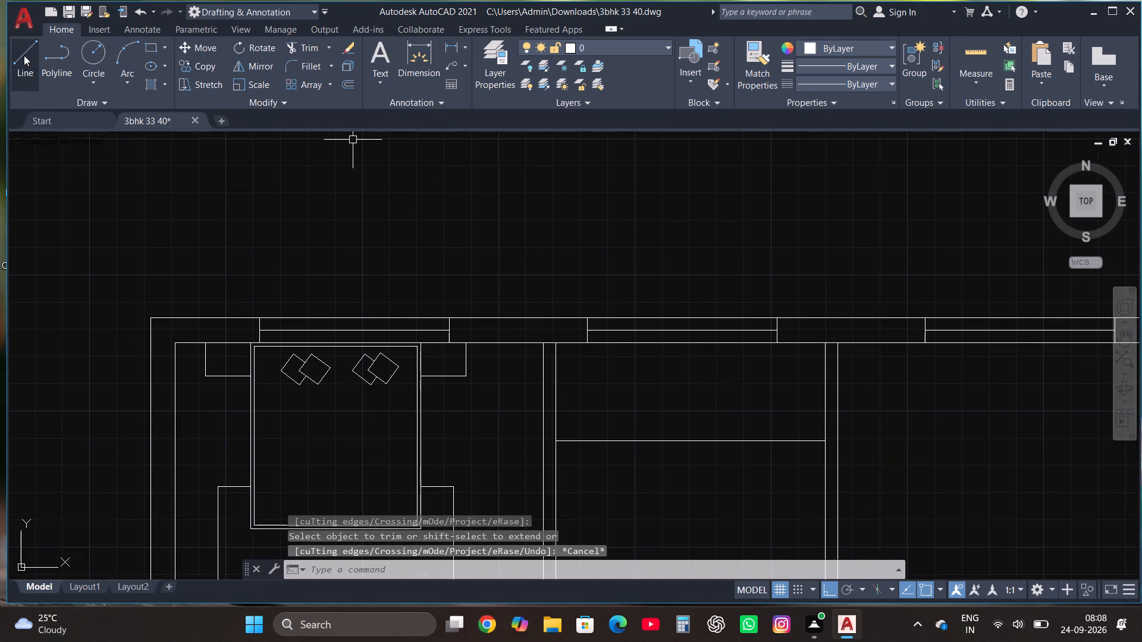
{"action": "left_click", "coordinate": [24, 55]}
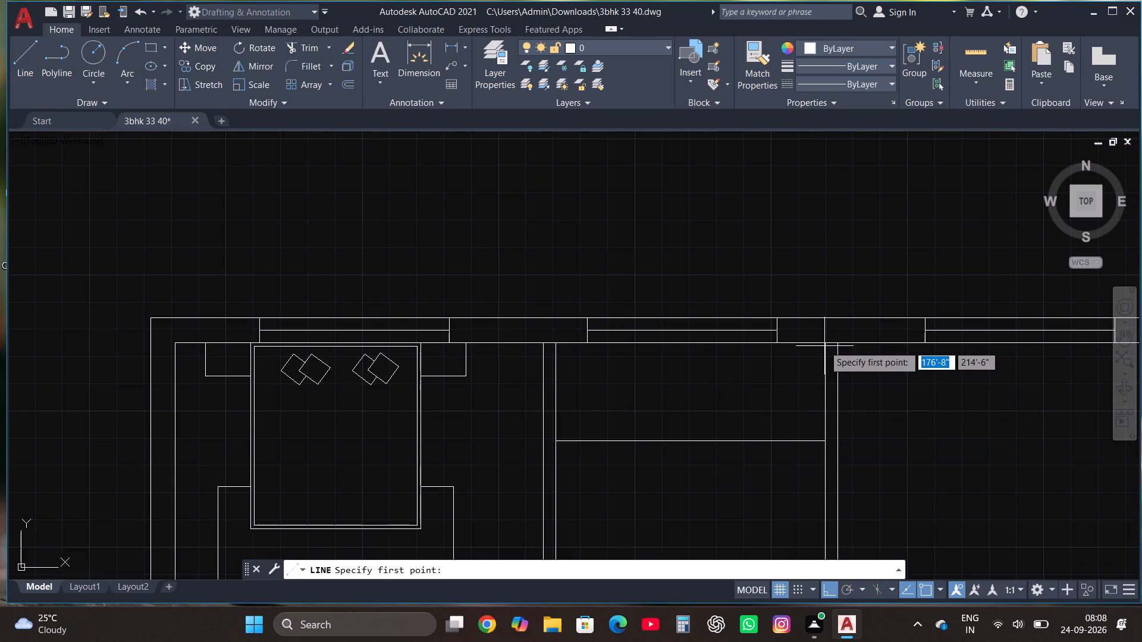
{"action": "scroll", "coordinate": [631, 369], "scroll_direction": "down", "scroll_amount": 2}
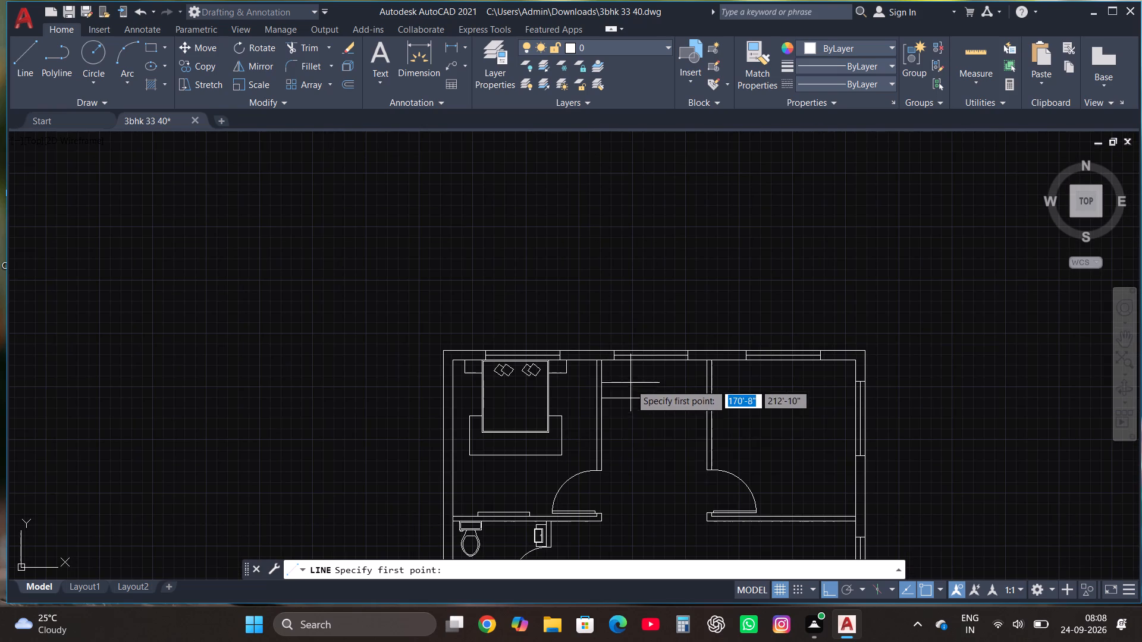
{"action": "scroll", "coordinate": [607, 476], "scroll_direction": "up", "scroll_amount": 2}
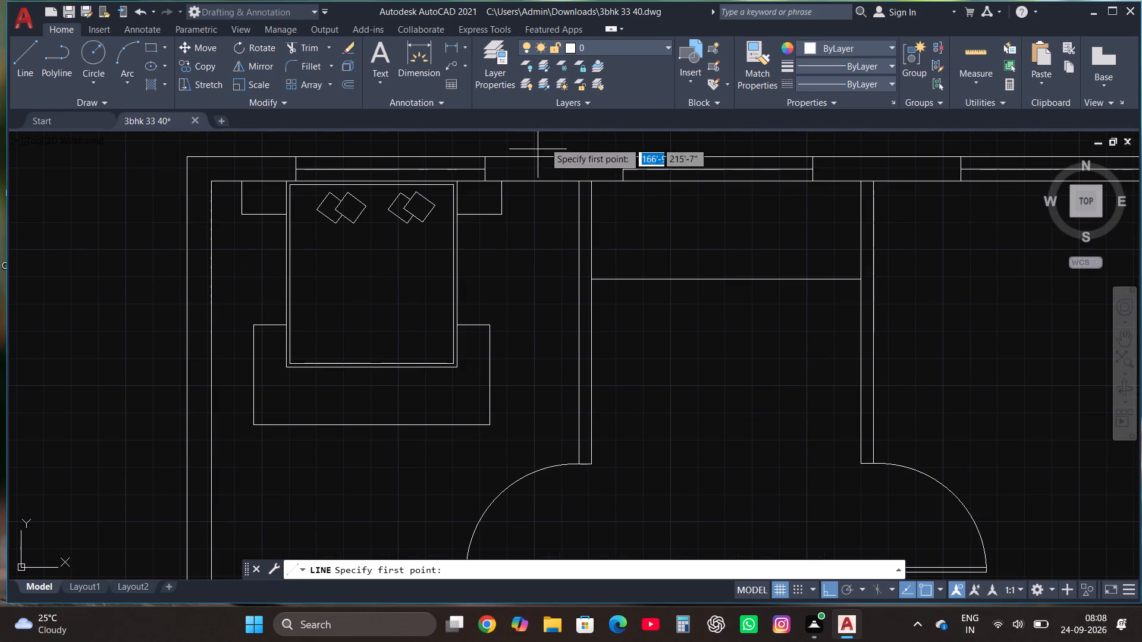
{"action": "left_click", "coordinate": [591, 183]}
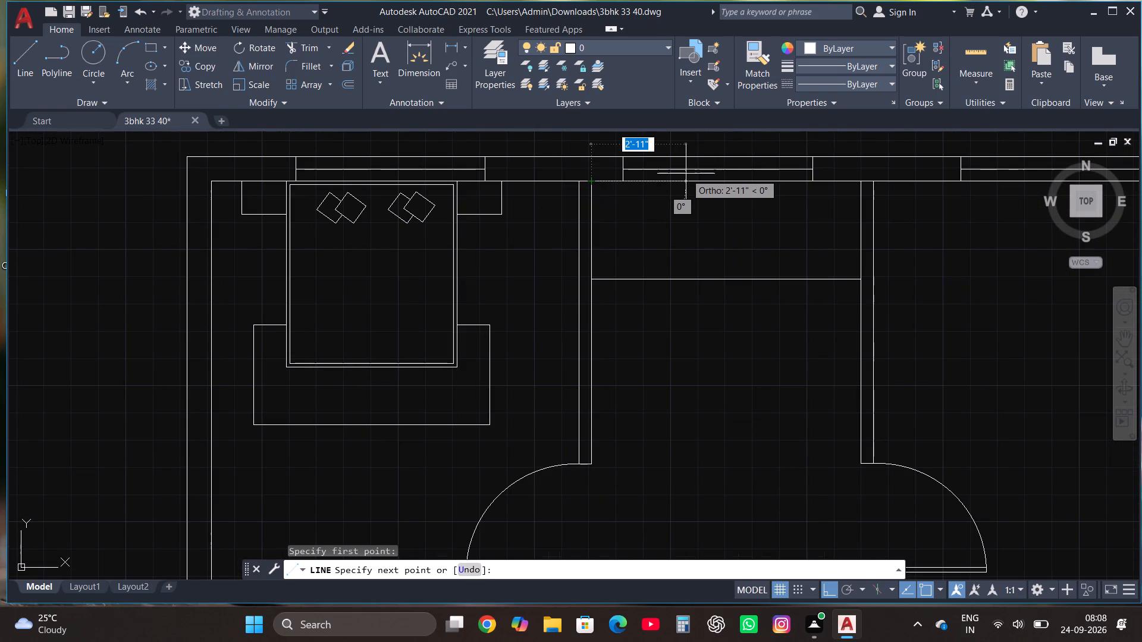
{"action": "type", "text": "3'"}
{"action": "key", "text": "Return"}
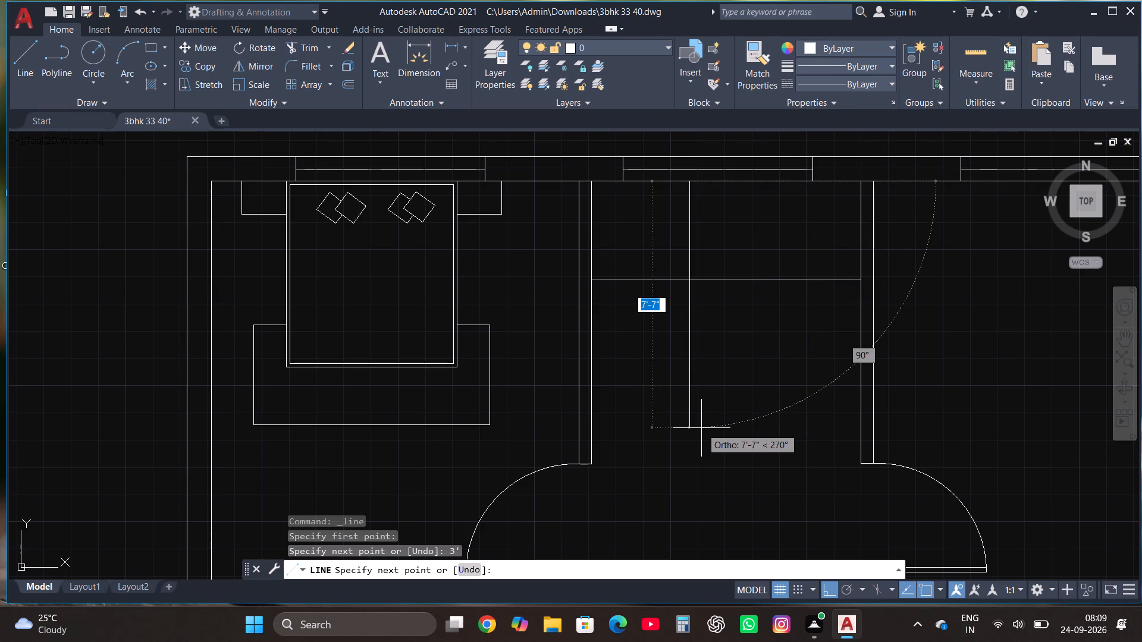
{"action": "left_click", "coordinate": [701, 429]}
{"action": "key", "text": "Escape"}
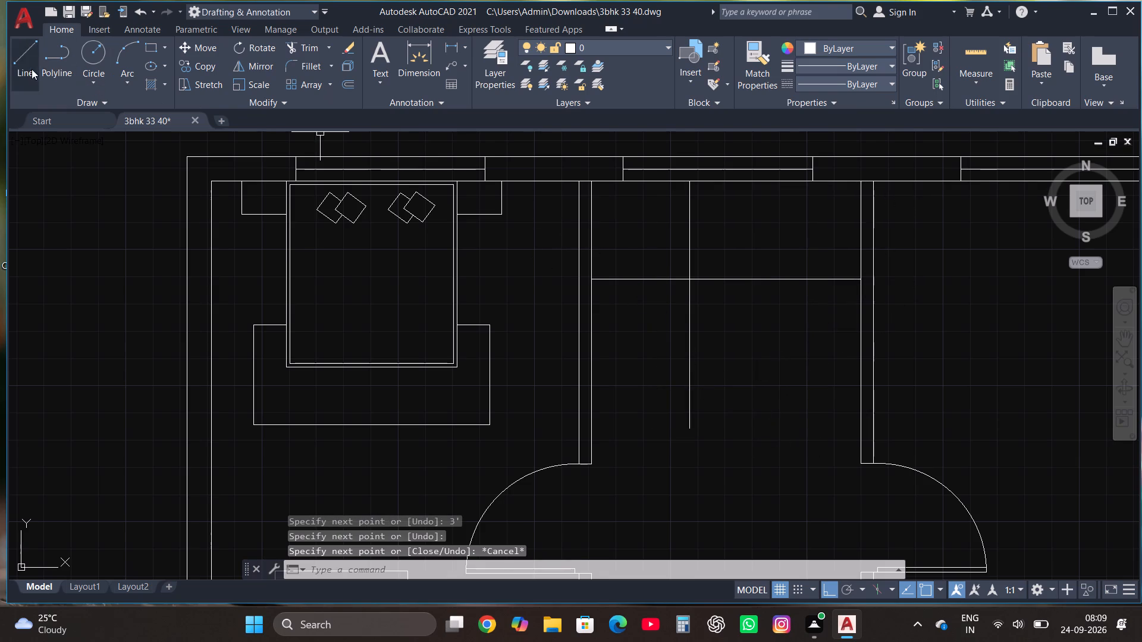
From the middle room's top-right corner, draw a line 3' left and about 7'-7" straight down.
{"action": "left_click", "coordinate": [32, 68]}
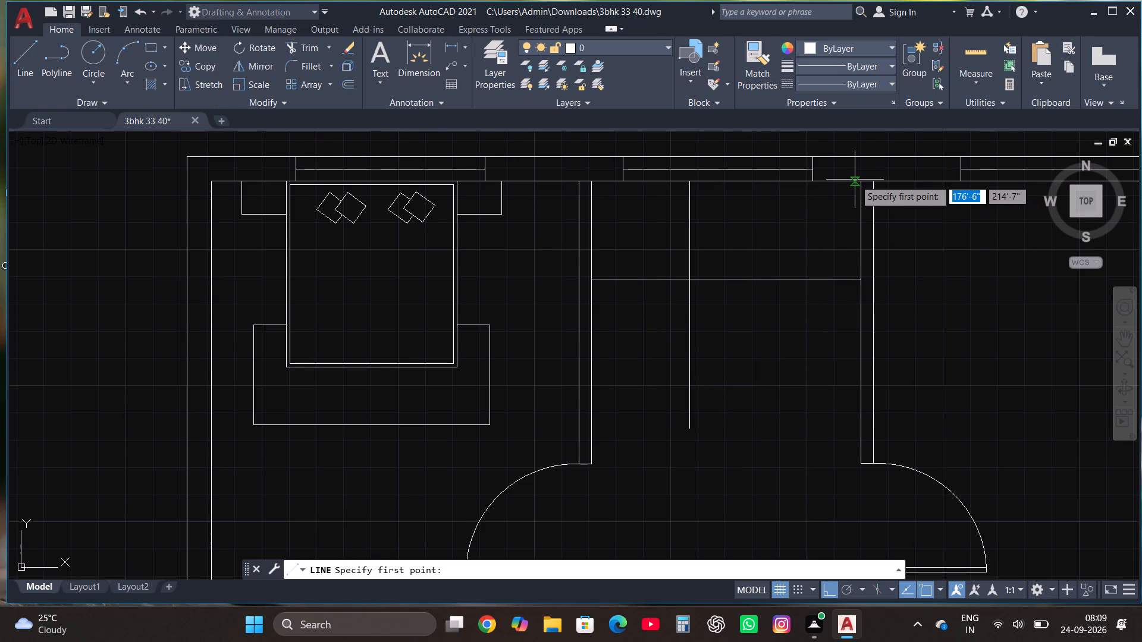
{"action": "left_click", "coordinate": [861, 180]}
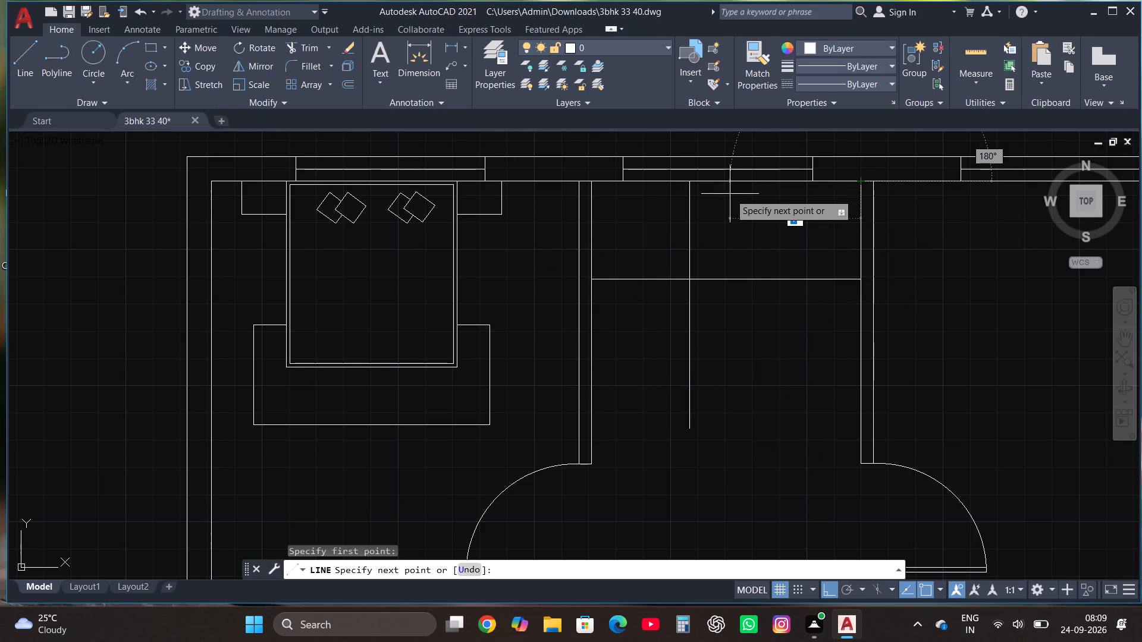
{"action": "type", "text": "3'"}
{"action": "key", "text": "Return"}
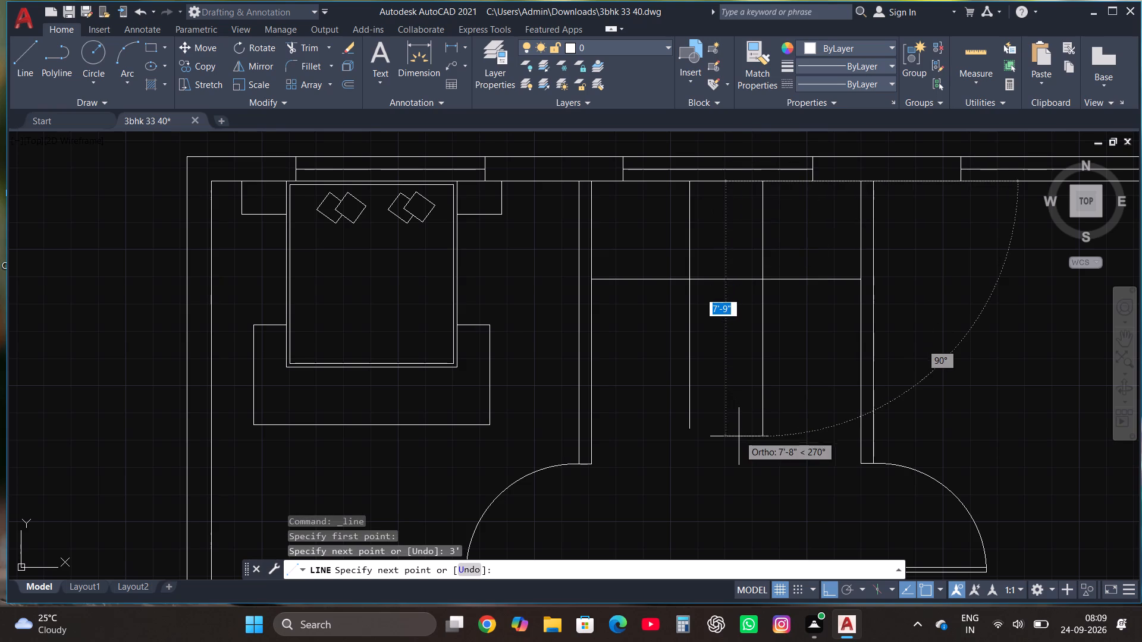
{"action": "left_click", "coordinate": [746, 429]}
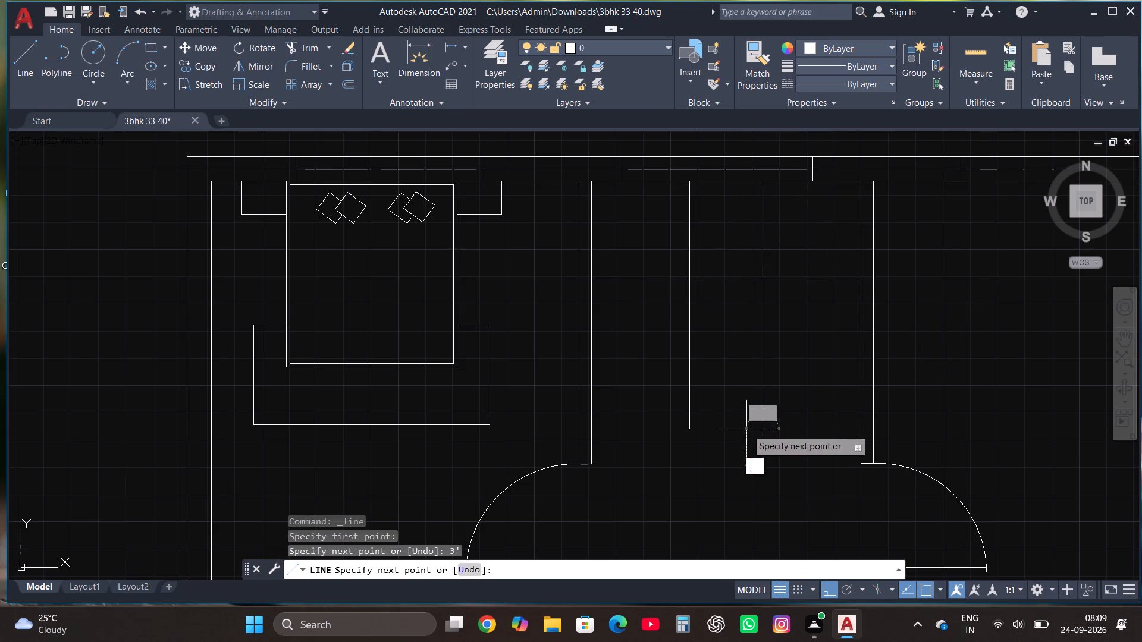
{"action": "key", "text": "Escape"}
Trim both vertical lines above the middle room's horizontal line, and the horizontal segment between them.
{"action": "left_click", "coordinate": [308, 46]}
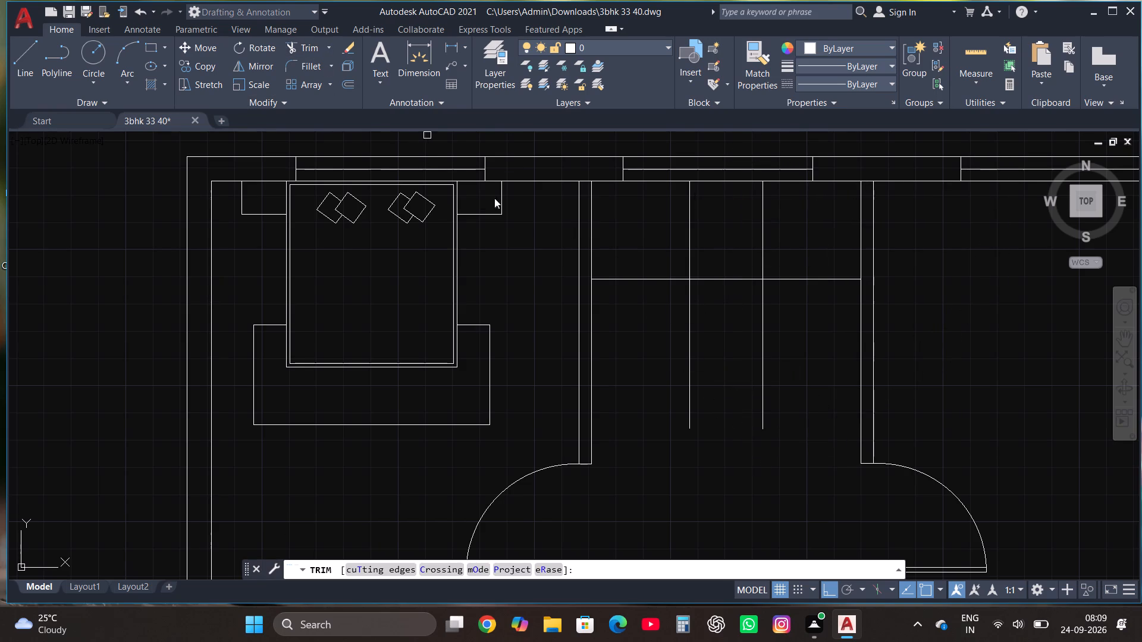
{"action": "left_click", "coordinate": [674, 244]}
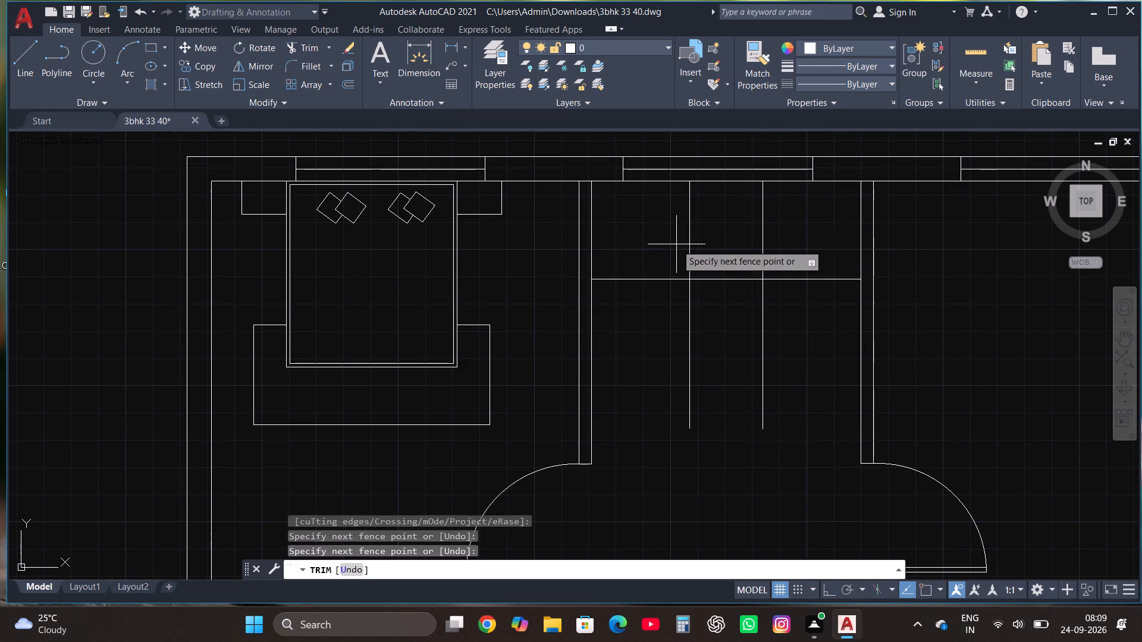
{"action": "left_click", "coordinate": [792, 244]}
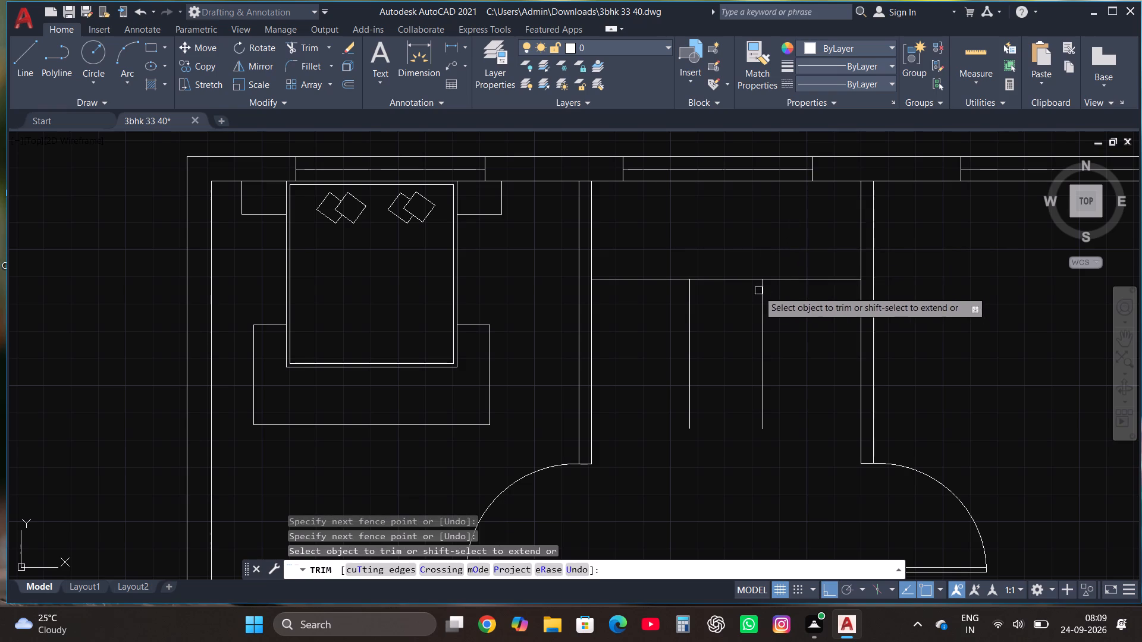
{"action": "left_click", "coordinate": [737, 299]}
{"action": "left_click", "coordinate": [738, 262]}
{"action": "key", "text": "Escape"}
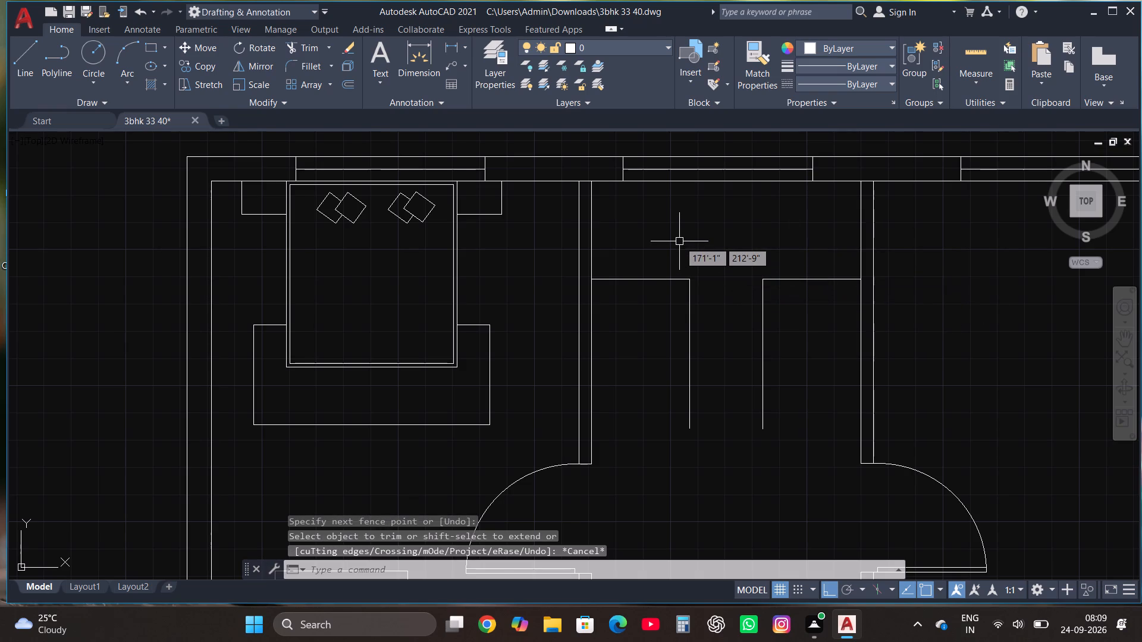
From the inner ends of both horizontal segments, draw vertical lines about 3'-1" up, just past the top wall's inner line.
{"action": "left_click", "coordinate": [26, 56]}
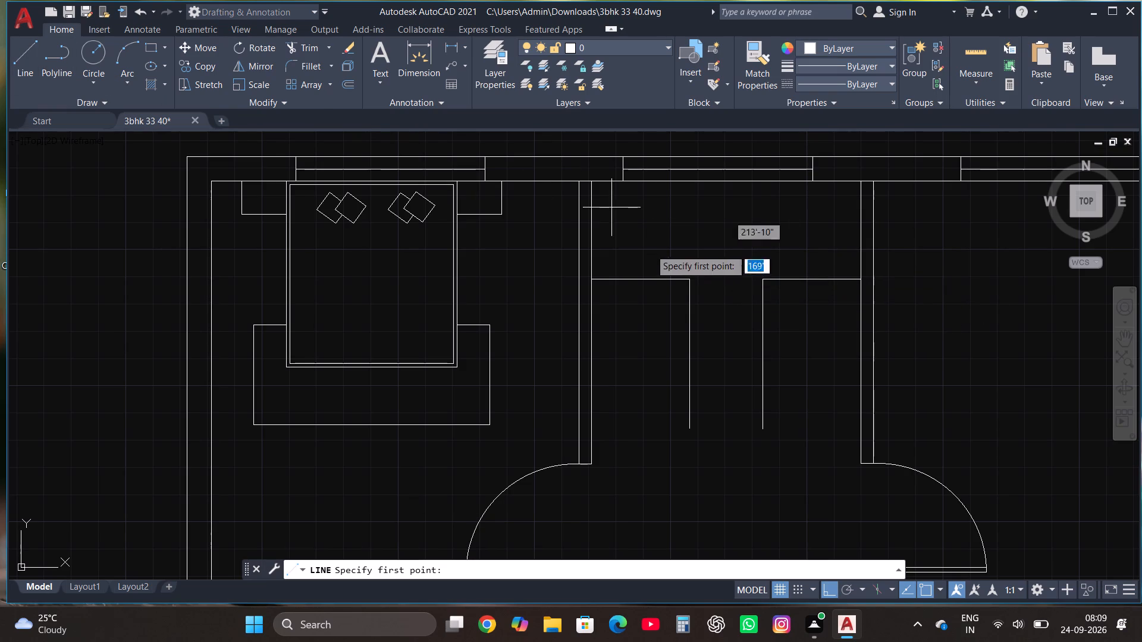
{"action": "left_click", "coordinate": [689, 278]}
{"action": "scroll", "coordinate": [707, 181], "scroll_direction": "up", "scroll_amount": 2}
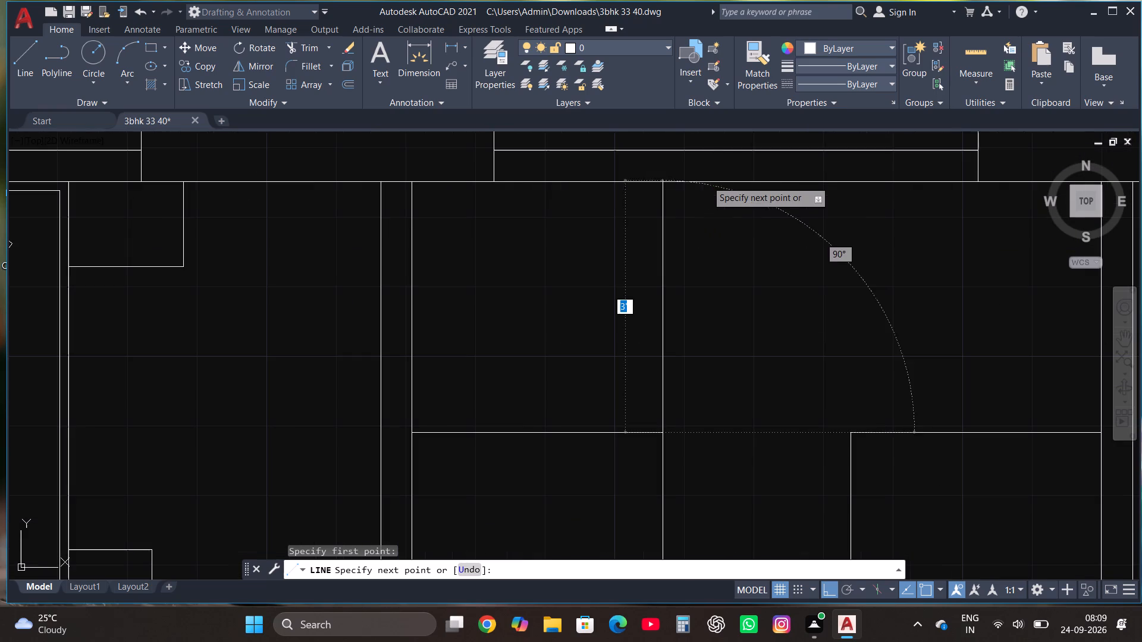
{"action": "left_click", "coordinate": [670, 172]}
{"action": "left_click", "coordinate": [24, 53]}
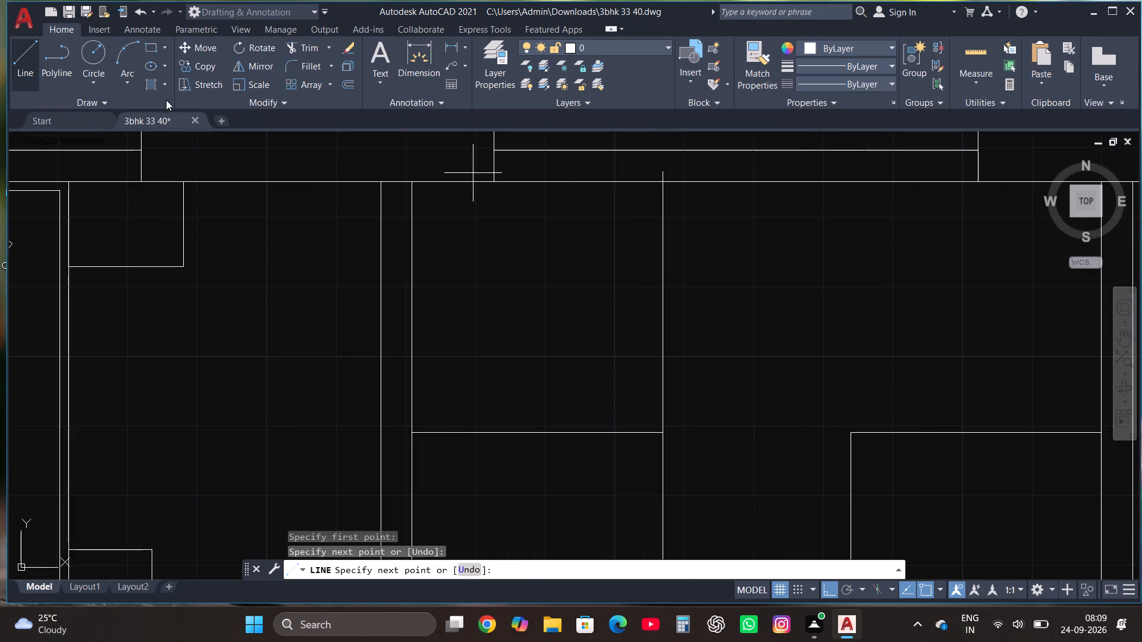
{"action": "left_click", "coordinate": [849, 434]}
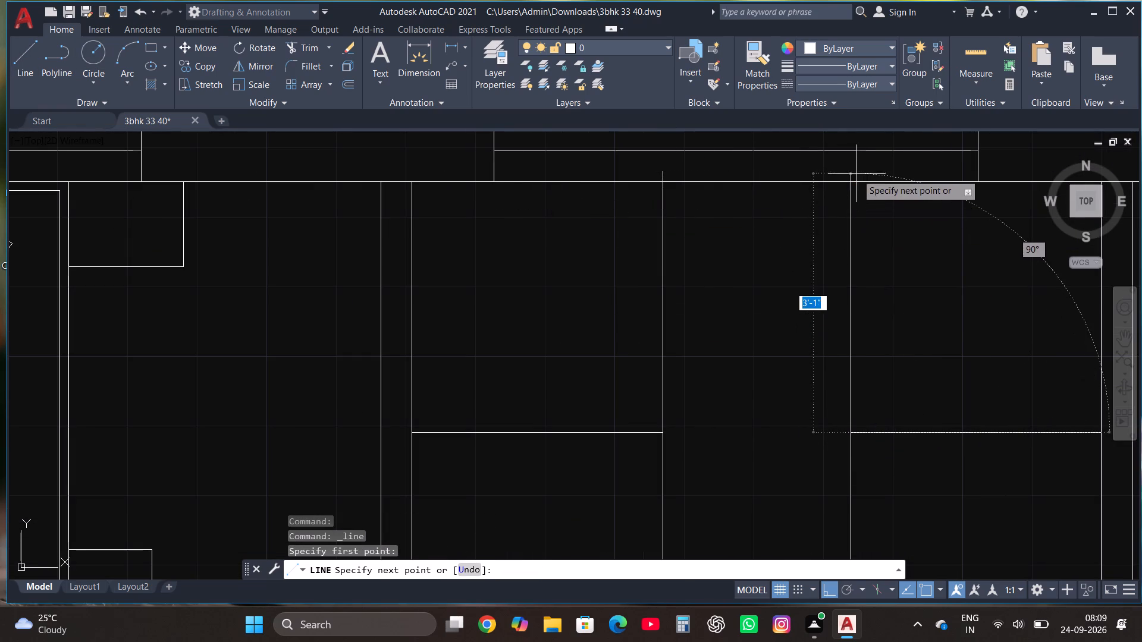
{"action": "left_click", "coordinate": [857, 174]}
{"action": "key", "text": "Escape"}
Trim the ends of both vertical lines that run into the middle room's top wall.
{"action": "left_click", "coordinate": [302, 45]}
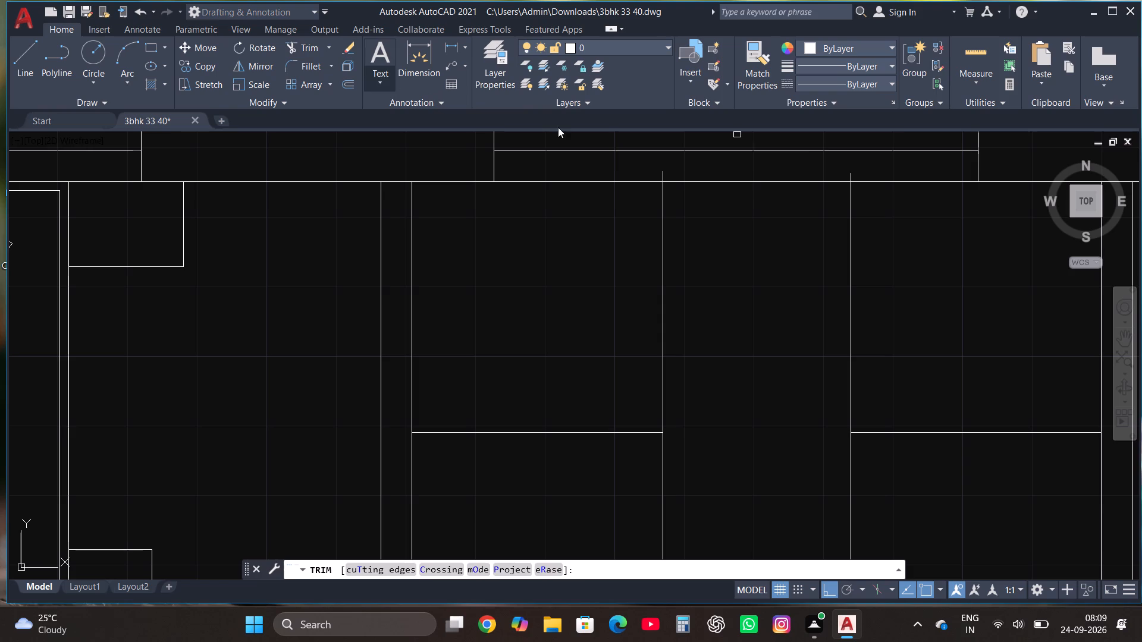
{"action": "left_click", "coordinate": [664, 174]}
{"action": "left_click", "coordinate": [851, 171]}
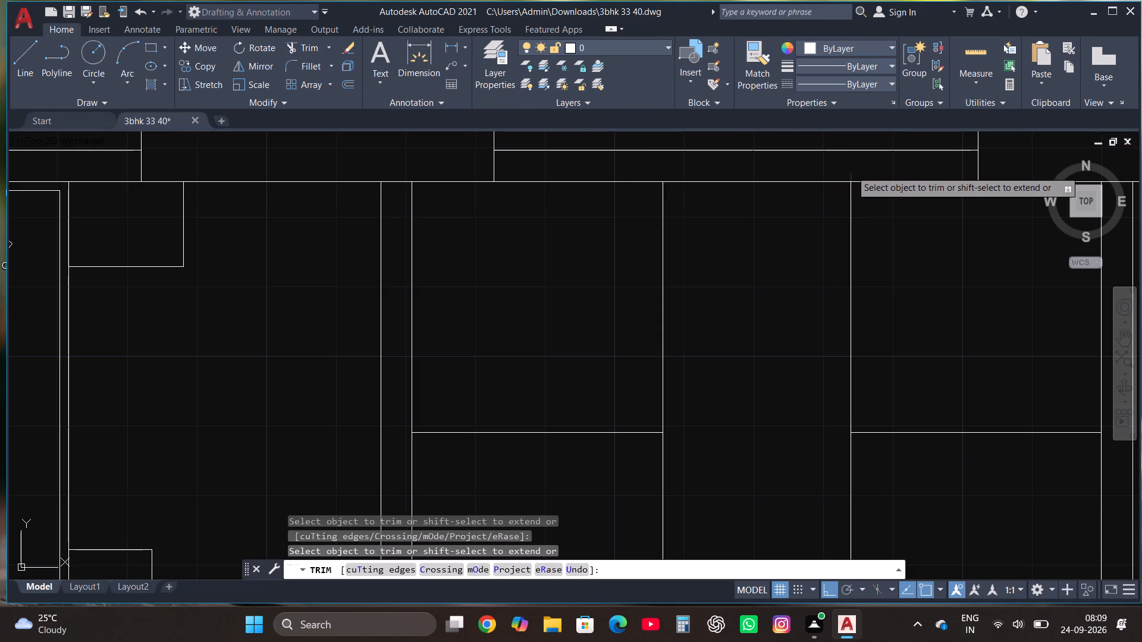
{"action": "key", "text": "Escape"}
Offset the middle room's left horizontal line downward five times at 10" spacing to form the left flight's stair treads.
{"action": "scroll", "coordinate": [655, 219], "scroll_direction": "down", "scroll_amount": 3}
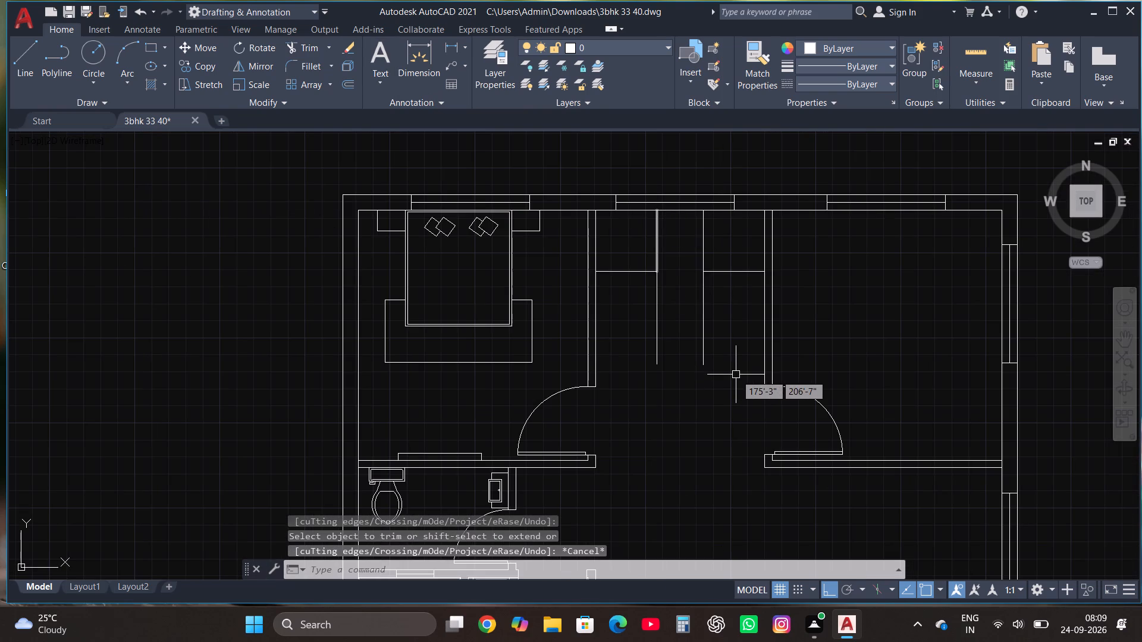
{"action": "scroll", "coordinate": [643, 315], "scroll_direction": "up", "scroll_amount": 1}
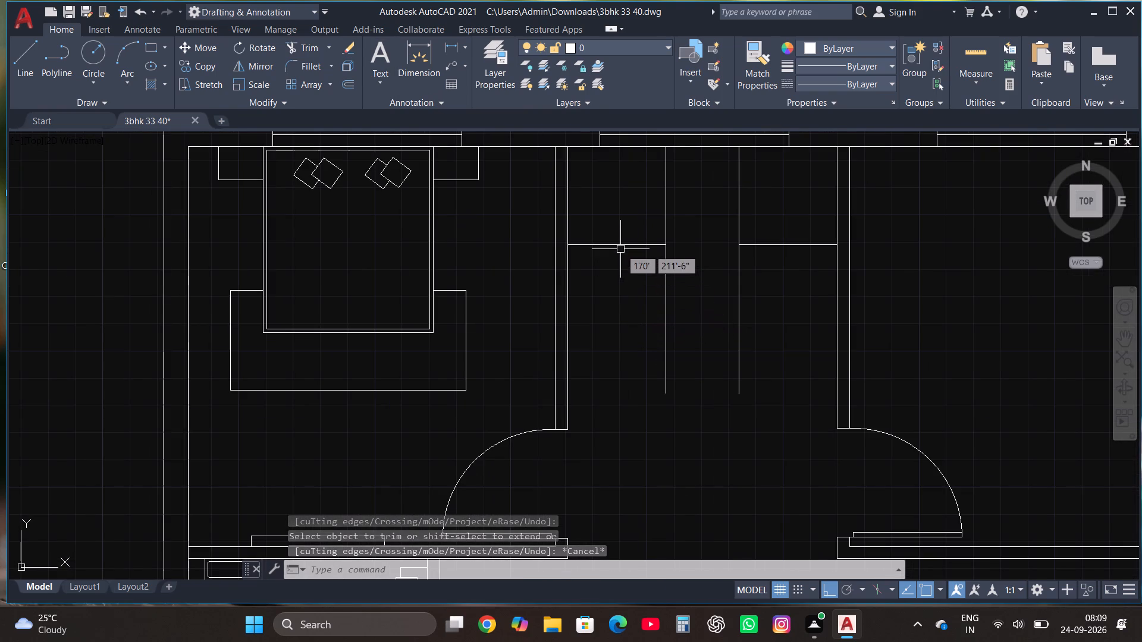
{"action": "left_click", "coordinate": [620, 249]}
{"action": "left_click", "coordinate": [616, 235]}
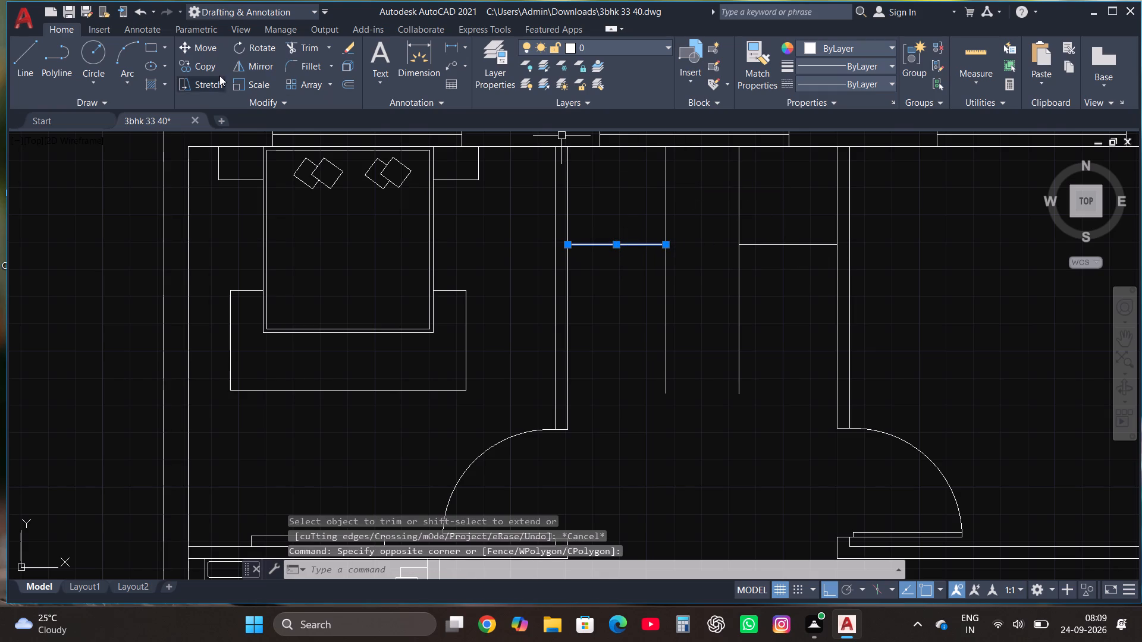
{"action": "left_click", "coordinate": [354, 80]}
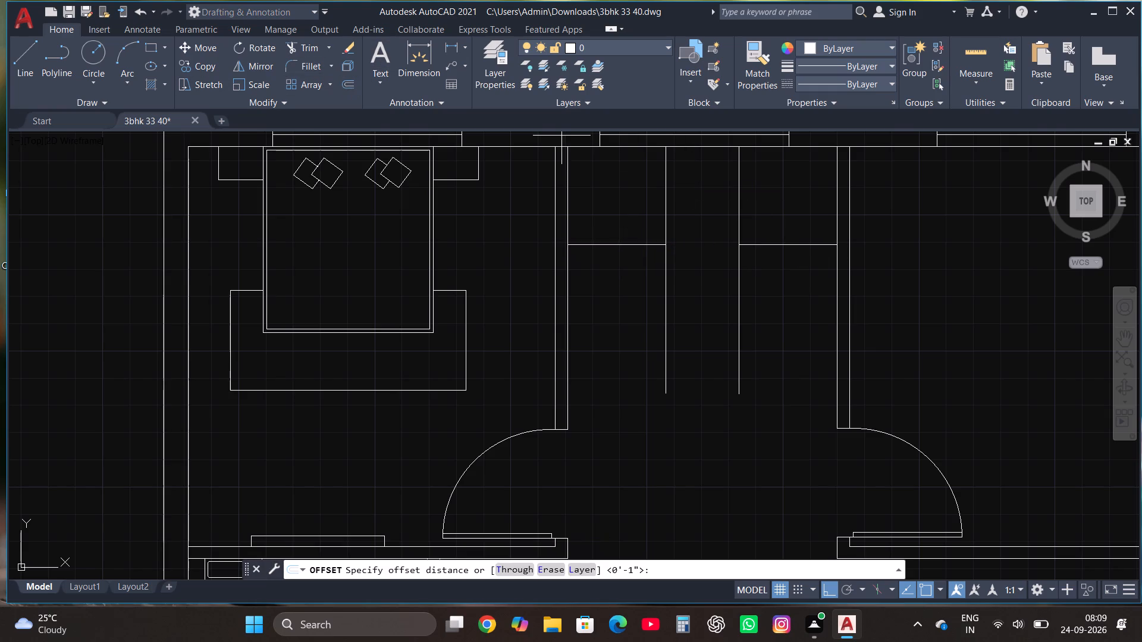
{"action": "left_click", "coordinate": [608, 248]}
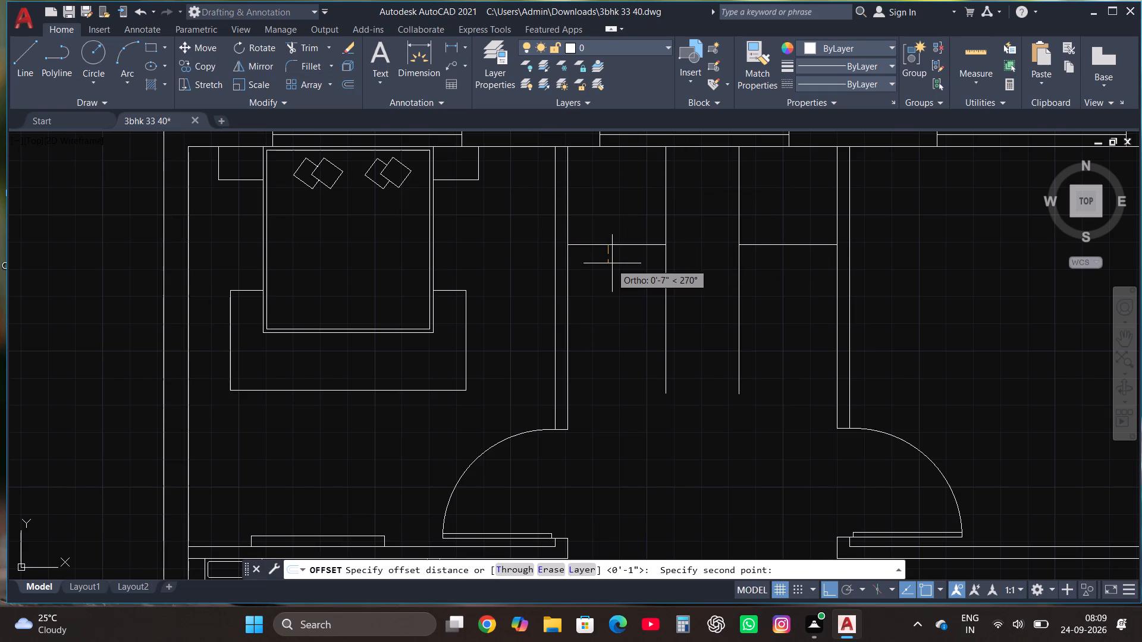
{"action": "type", "text": "10\""}
{"action": "key", "text": "Return"}
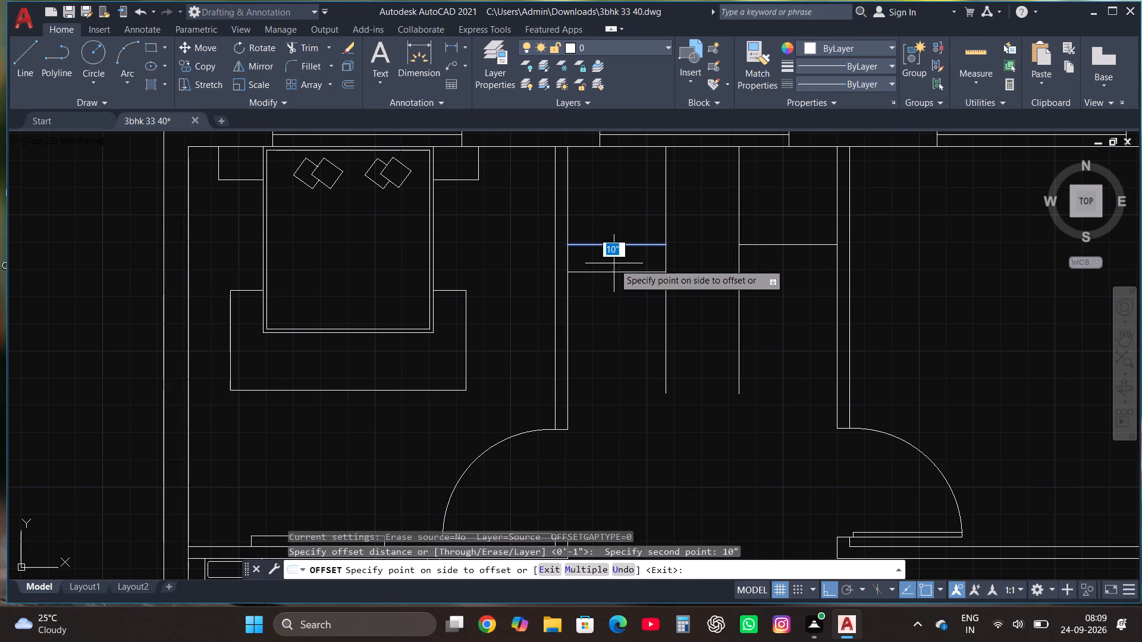
{"action": "left_click", "coordinate": [651, 325]}
{"action": "left_click", "coordinate": [636, 270]}
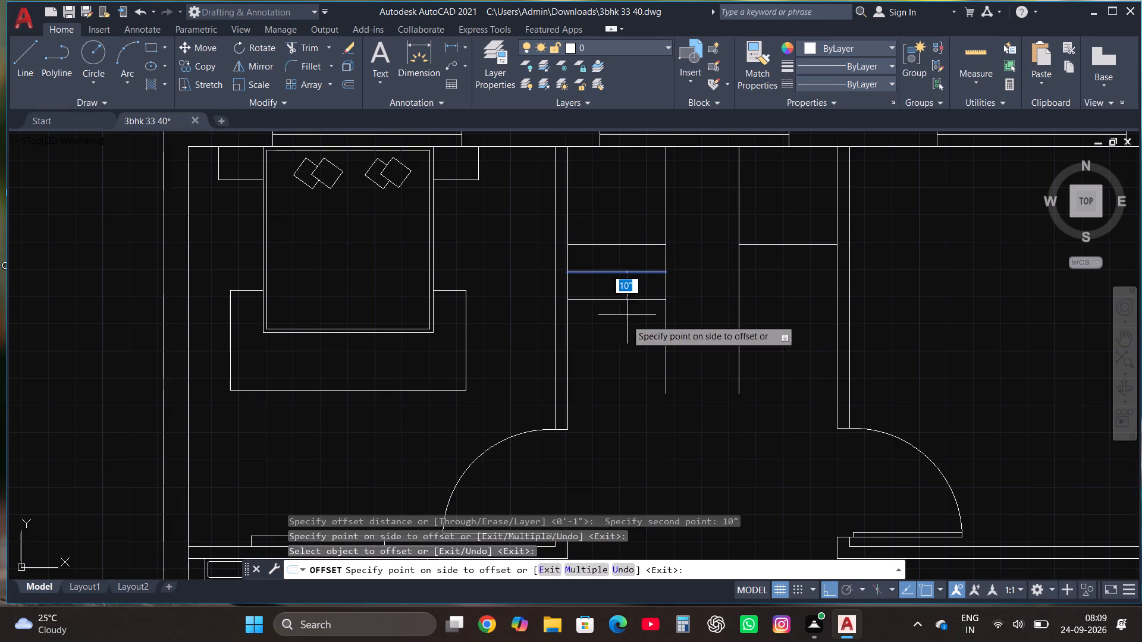
{"action": "left_click", "coordinate": [619, 346]}
{"action": "left_click", "coordinate": [626, 301]}
{"action": "left_click", "coordinate": [627, 340]}
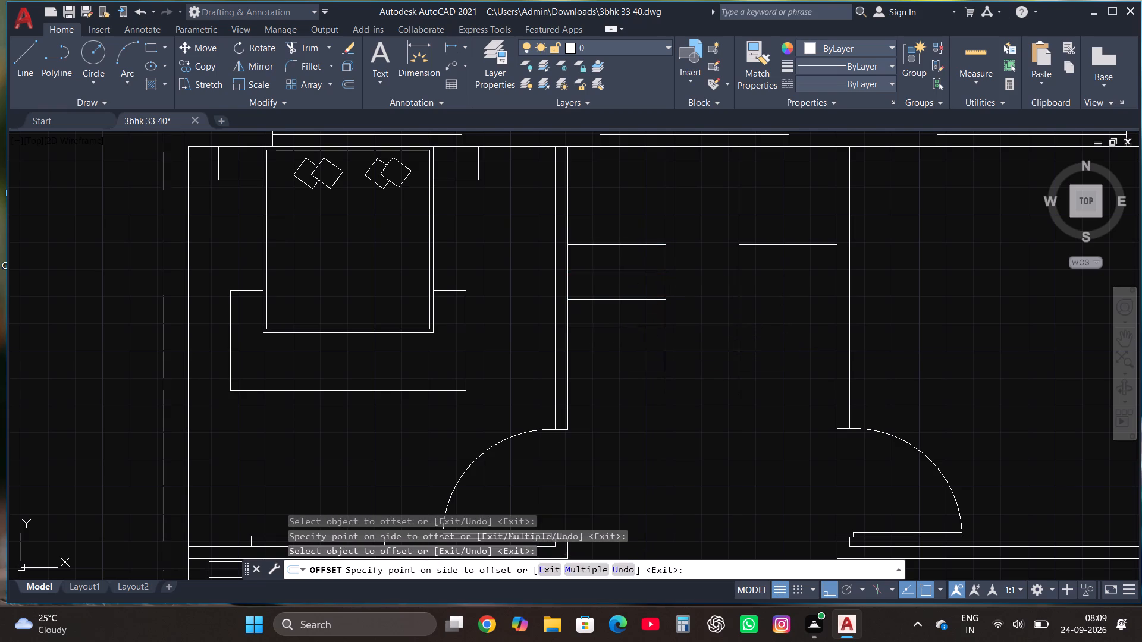
{"action": "left_click", "coordinate": [632, 330]}
{"action": "left_click", "coordinate": [630, 389]}
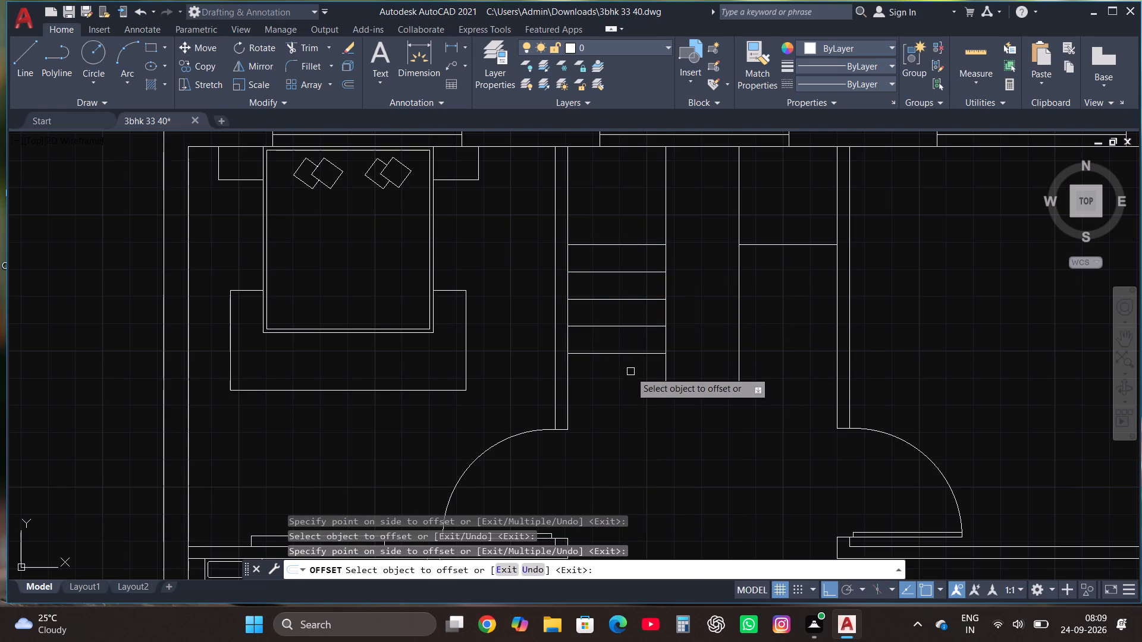
{"action": "left_click", "coordinate": [638, 354]}
{"action": "left_click", "coordinate": [635, 400]}
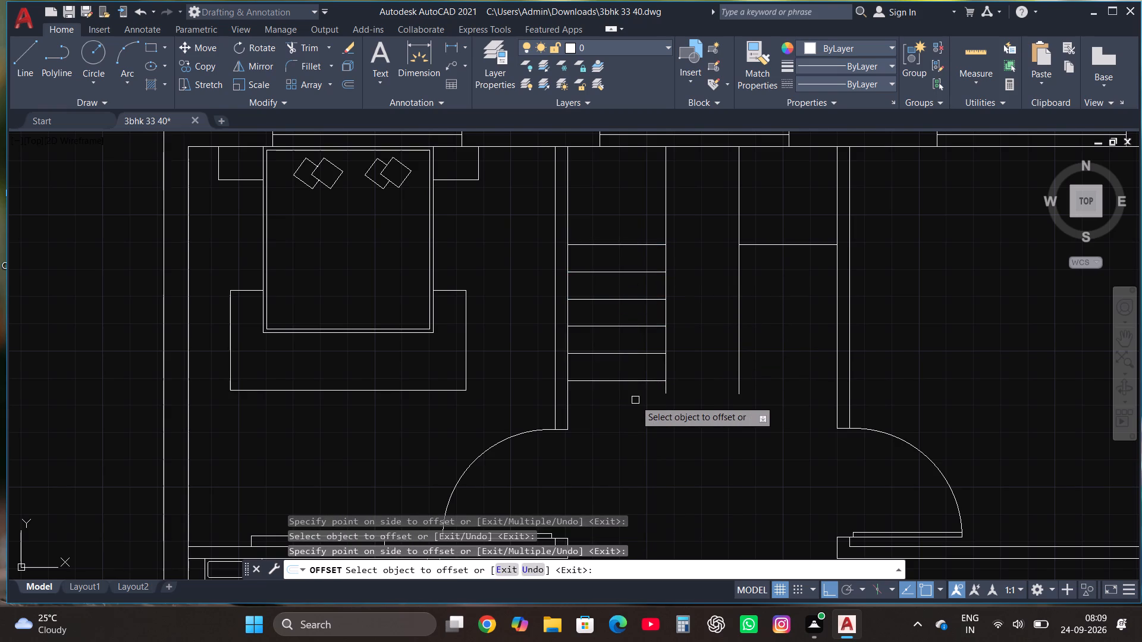
Offset the middle room's right horizontal line downward five times at 10" spacing to form the right flight's treads.
{"action": "left_click", "coordinate": [782, 242]}
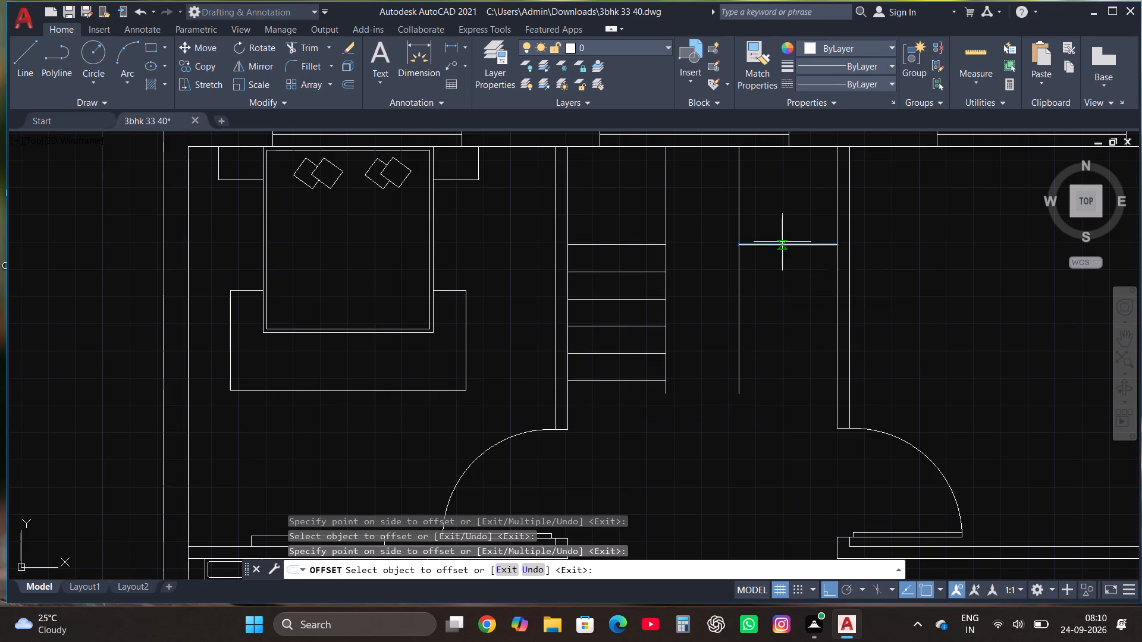
{"action": "left_click", "coordinate": [776, 312]}
{"action": "left_click", "coordinate": [777, 273]}
{"action": "left_click", "coordinate": [767, 347]}
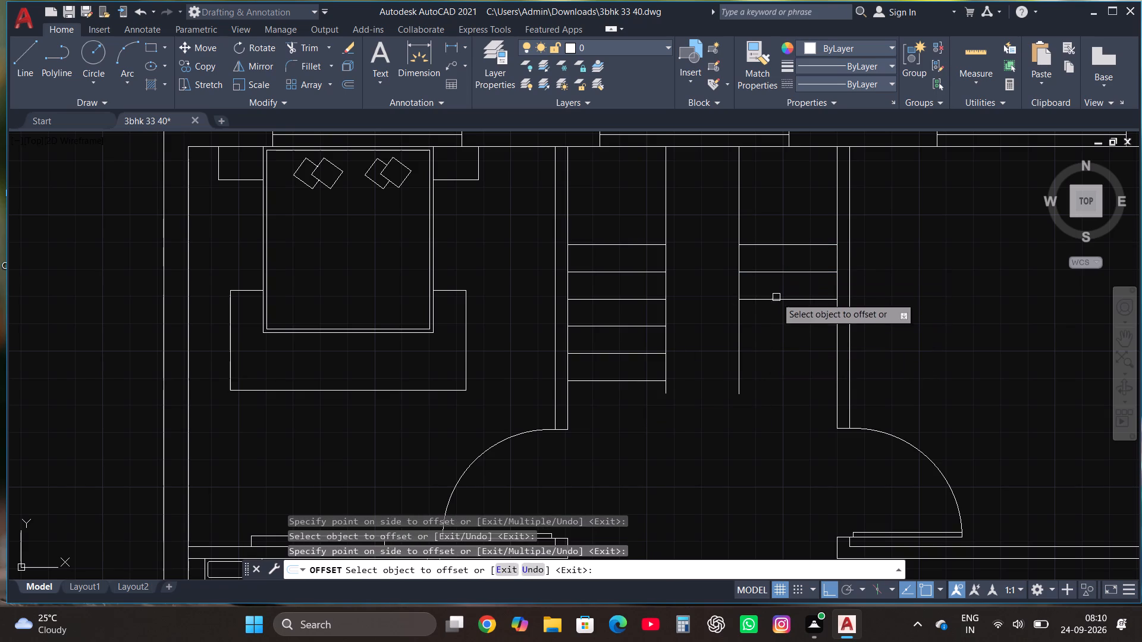
{"action": "left_click", "coordinate": [777, 298]}
{"action": "left_click", "coordinate": [777, 342]}
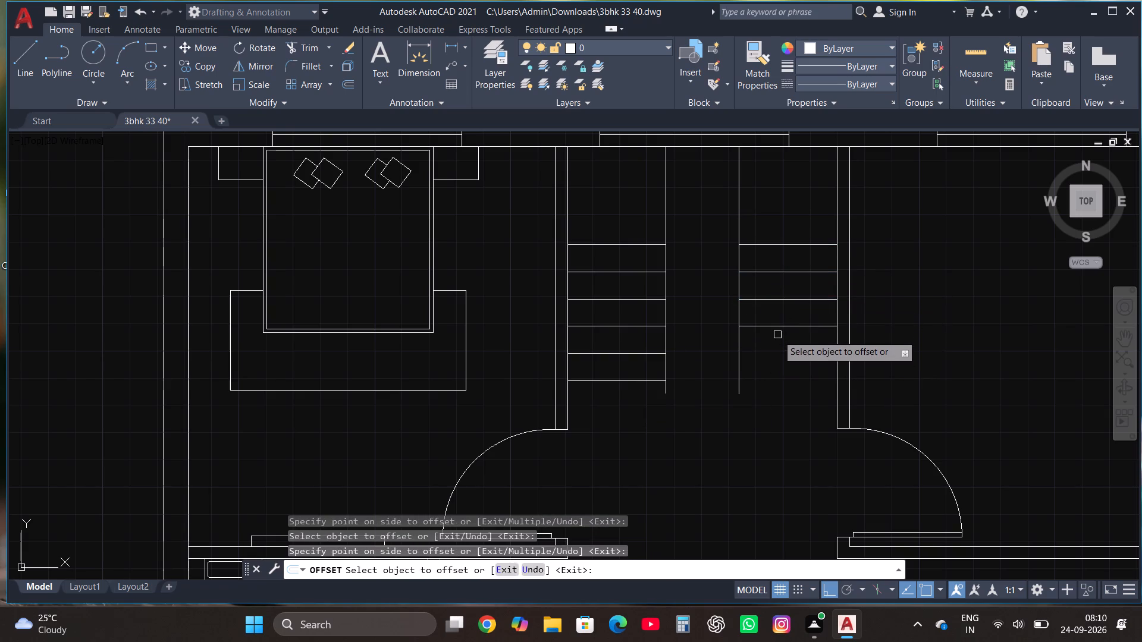
{"action": "left_click", "coordinate": [777, 328]}
{"action": "left_click", "coordinate": [777, 355]}
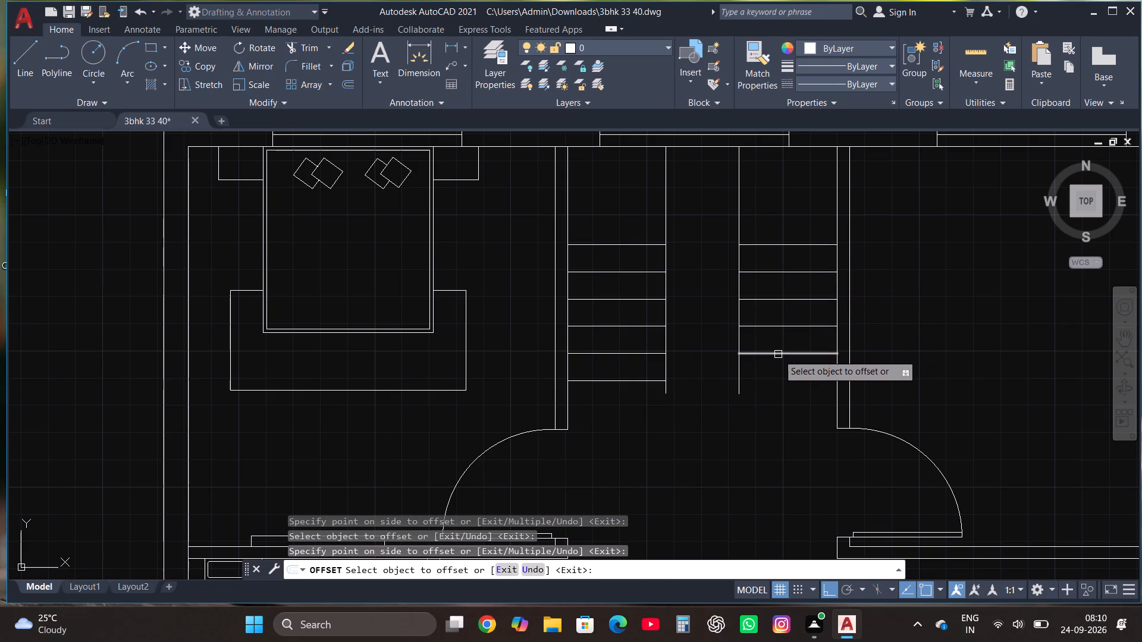
{"action": "left_click", "coordinate": [778, 354]}
{"action": "left_click", "coordinate": [779, 382]}
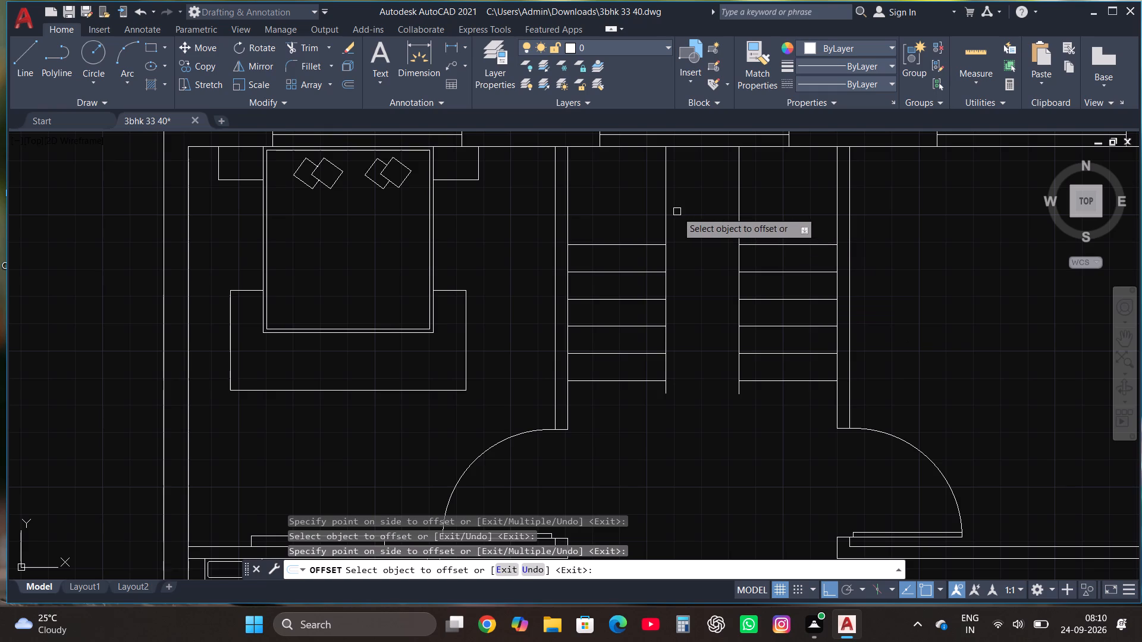
Offset the left flight's upper inner vertical line toward the right flight twice at 10" spacing to form the middle treads.
{"action": "left_click", "coordinate": [667, 202]}
{"action": "left_click", "coordinate": [717, 202]}
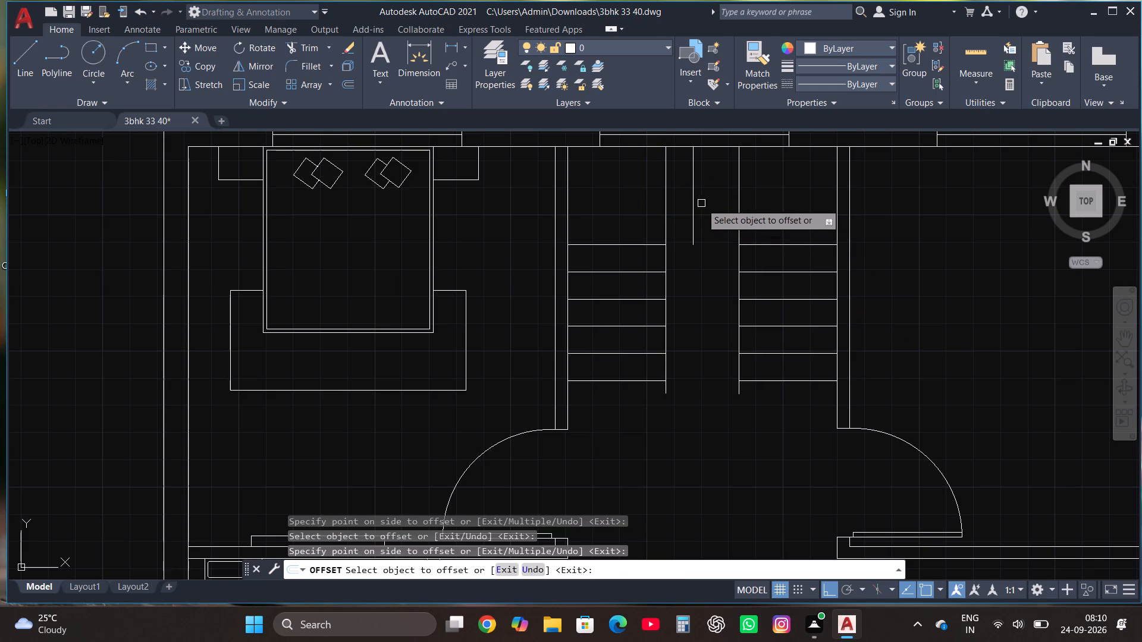
{"action": "left_click", "coordinate": [688, 193]}
{"action": "left_click", "coordinate": [693, 193]}
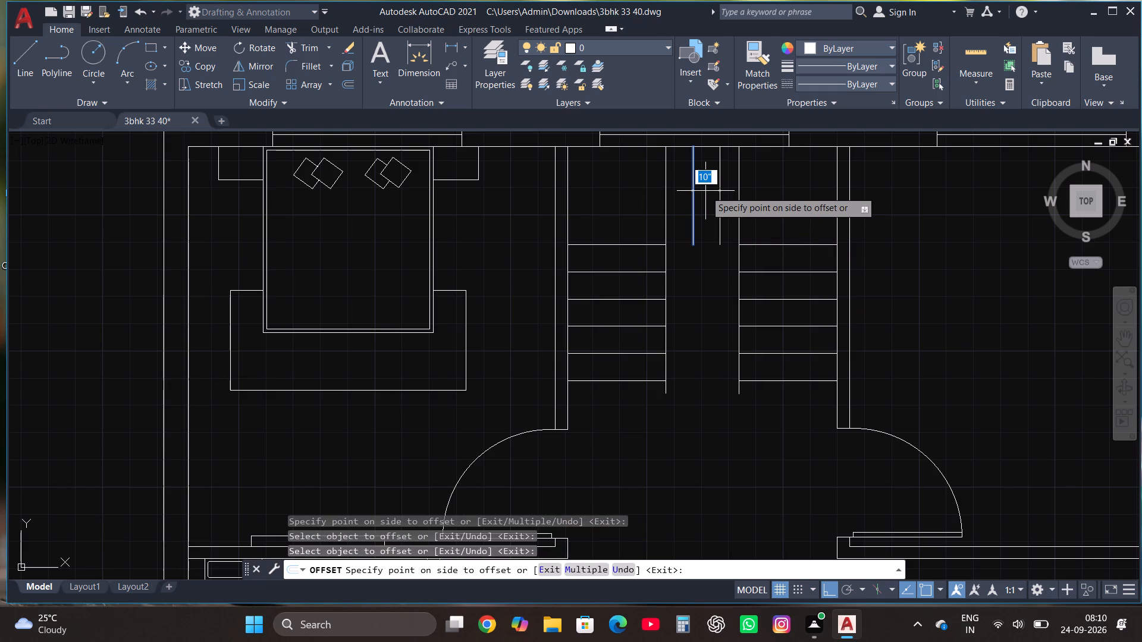
{"action": "left_click", "coordinate": [705, 191]}
{"action": "key", "text": "Escape"}
Draw a horizontal line about 2'-3" long joining the inner ends of both flights' top tread lines.
{"action": "scroll", "coordinate": [712, 336], "scroll_direction": "down", "scroll_amount": 1}
{"action": "scroll", "coordinate": [724, 303], "scroll_direction": "up", "scroll_amount": 1}
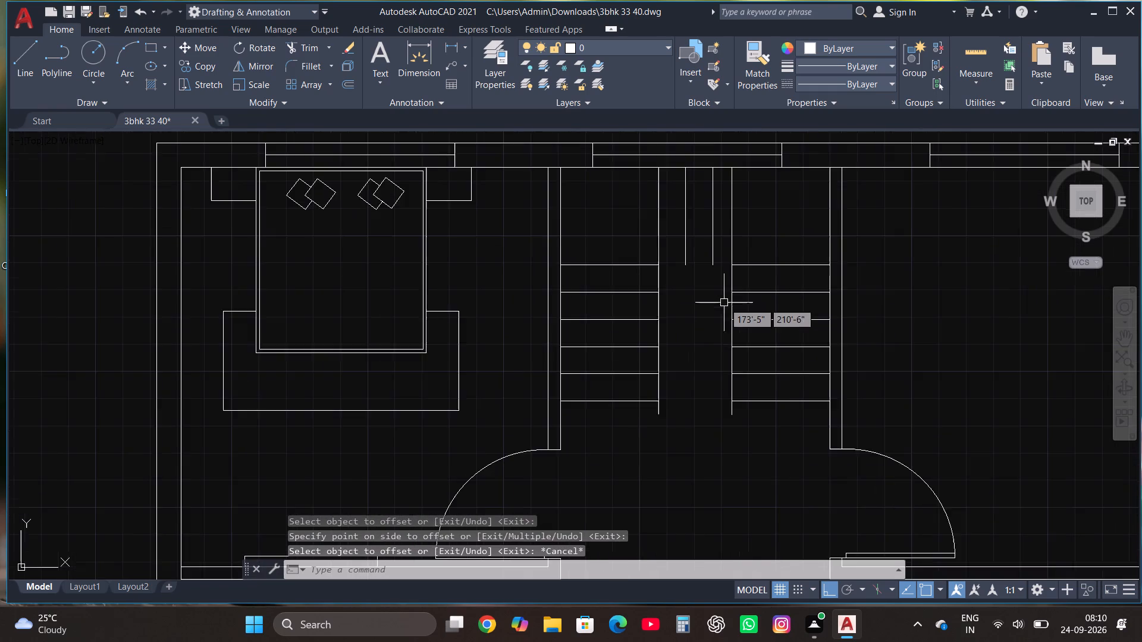
{"action": "scroll", "coordinate": [724, 303], "scroll_direction": "up", "scroll_amount": 1}
{"action": "left_click", "coordinate": [30, 65]}
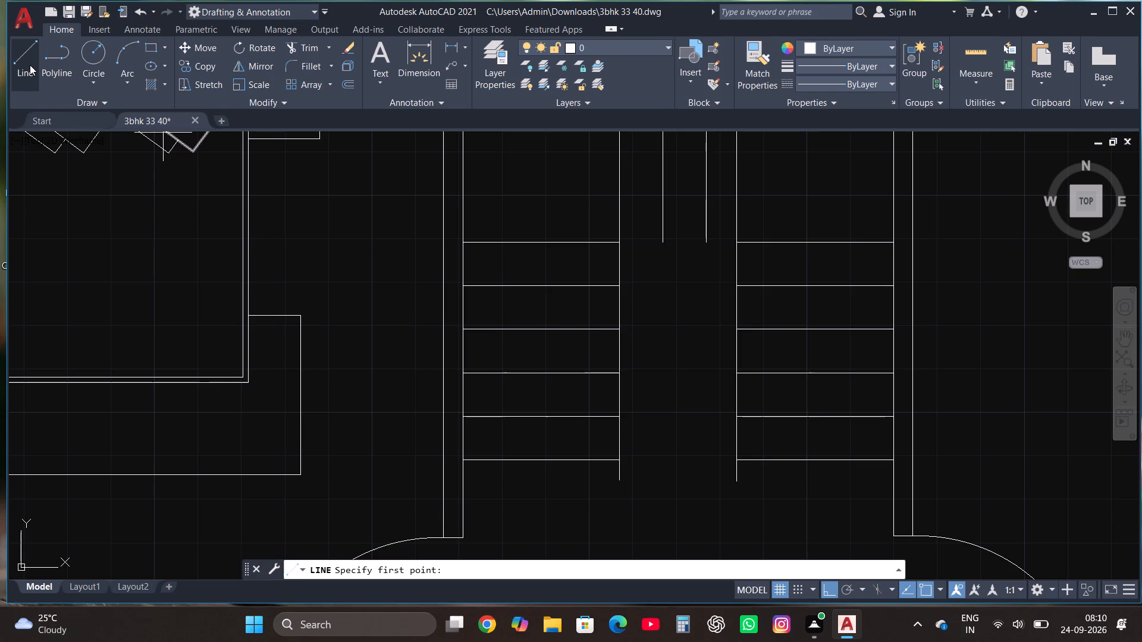
{"action": "left_click", "coordinate": [620, 242]}
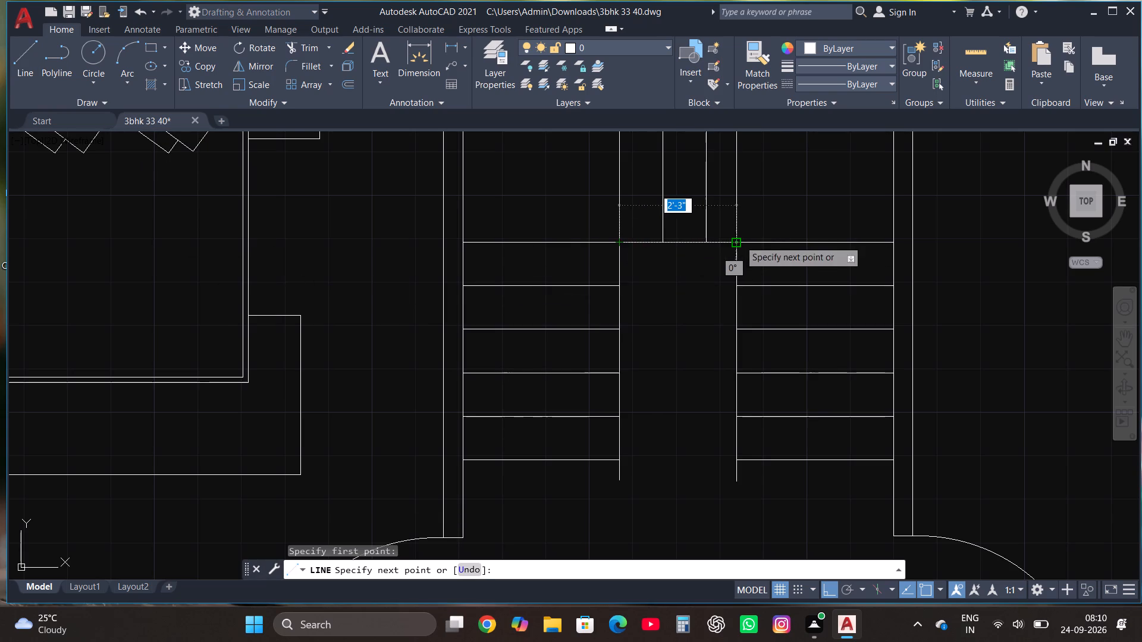
{"action": "left_click", "coordinate": [739, 240]}
{"action": "key", "text": "Escape"}
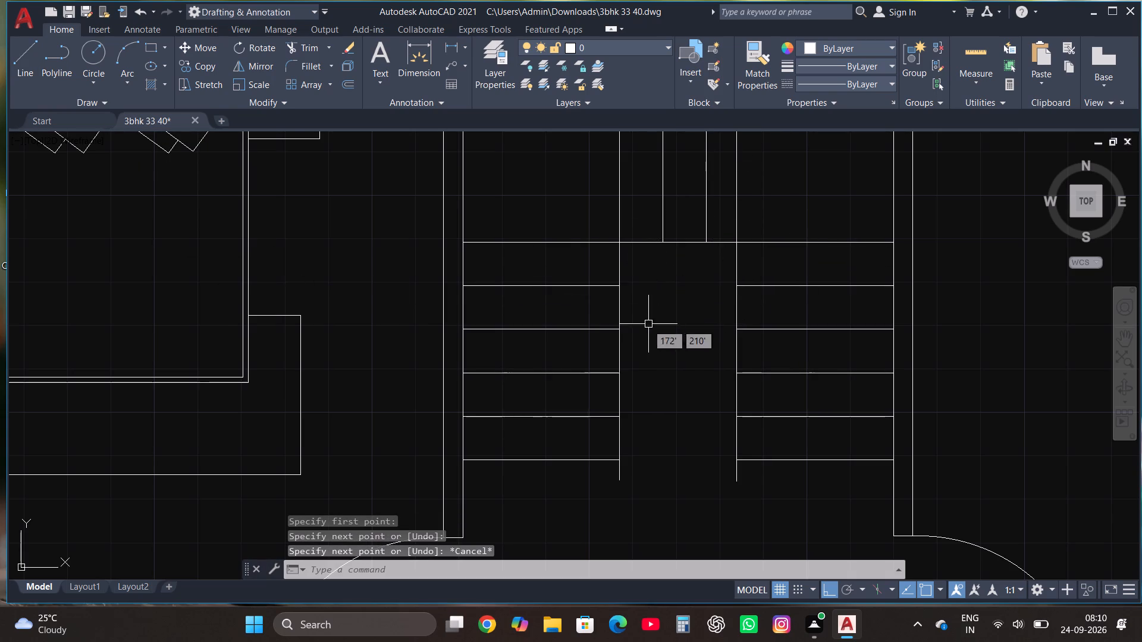
Trim the ends of both flights' inner vertical lines that extend below the lowest treads.
{"action": "left_click", "coordinate": [310, 48]}
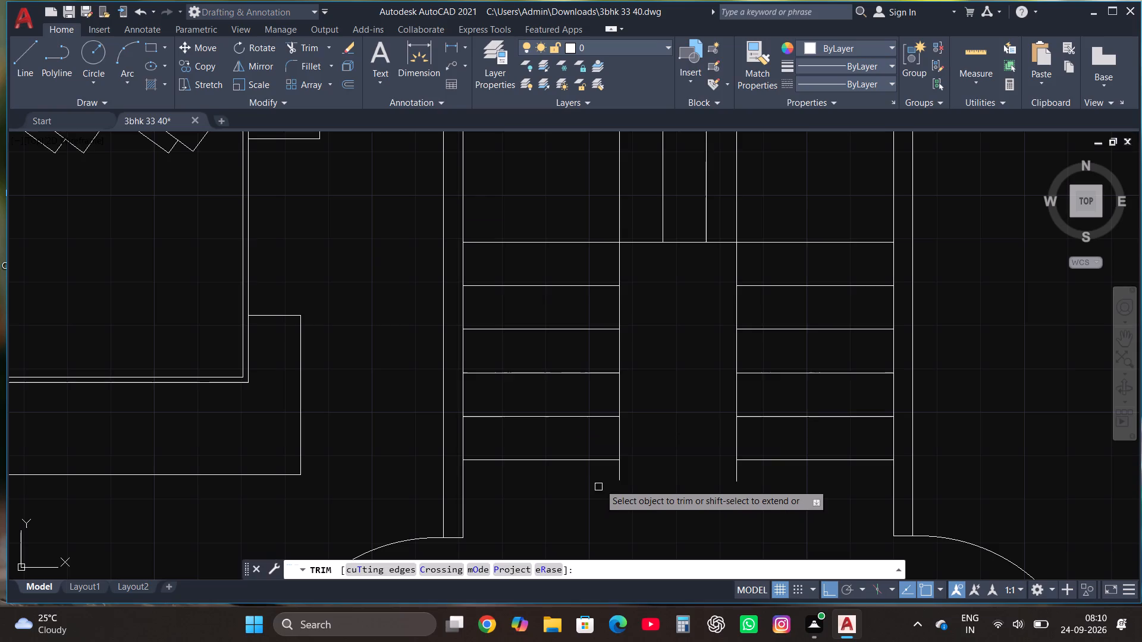
{"action": "left_click", "coordinate": [622, 470]}
{"action": "left_click", "coordinate": [737, 471]}
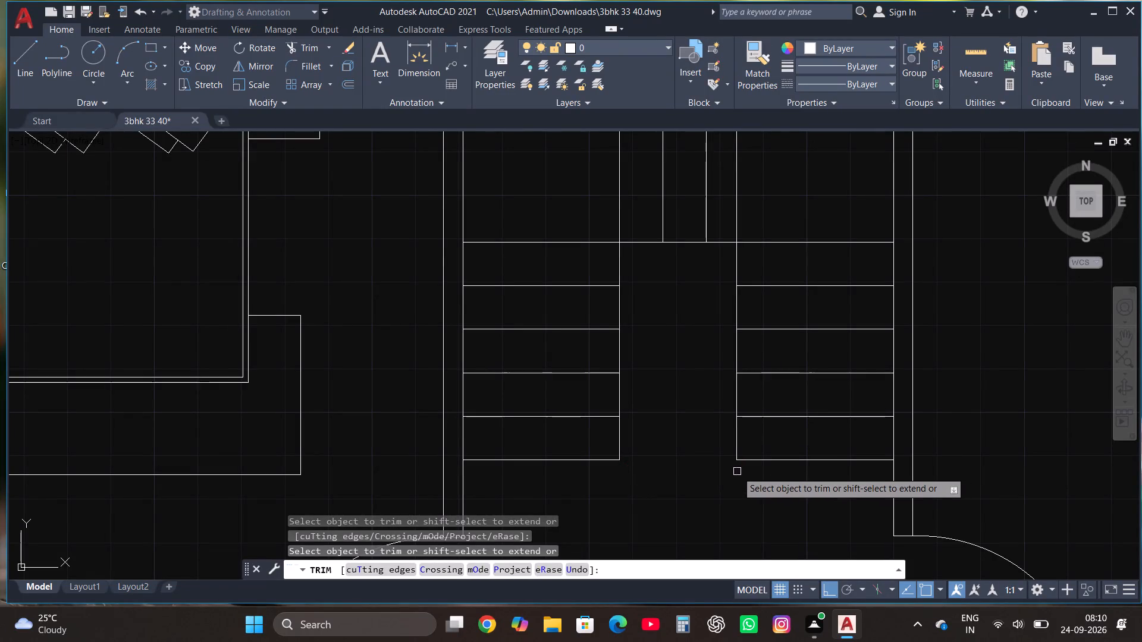
{"action": "key", "text": "Escape"}
Draw the stair direction line from the left flight's lowest tread up, across the middle treads, and down just past the right flight's lowest tread.
{"action": "scroll", "coordinate": [701, 477], "scroll_direction": "down", "scroll_amount": 1}
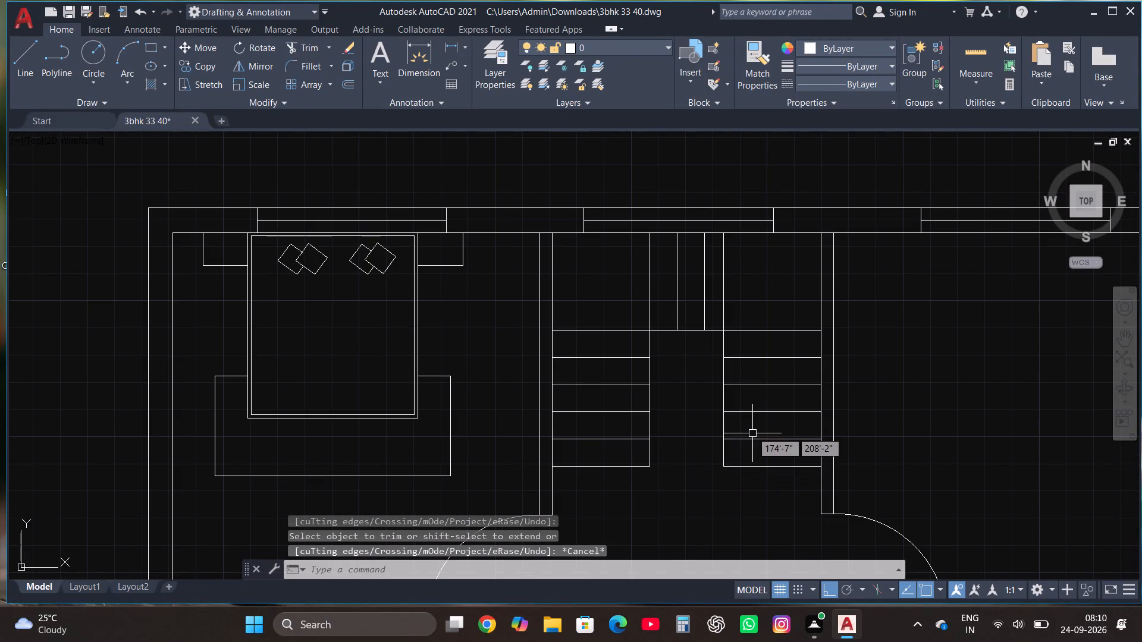
{"action": "scroll", "coordinate": [743, 420], "scroll_direction": "down", "scroll_amount": 1}
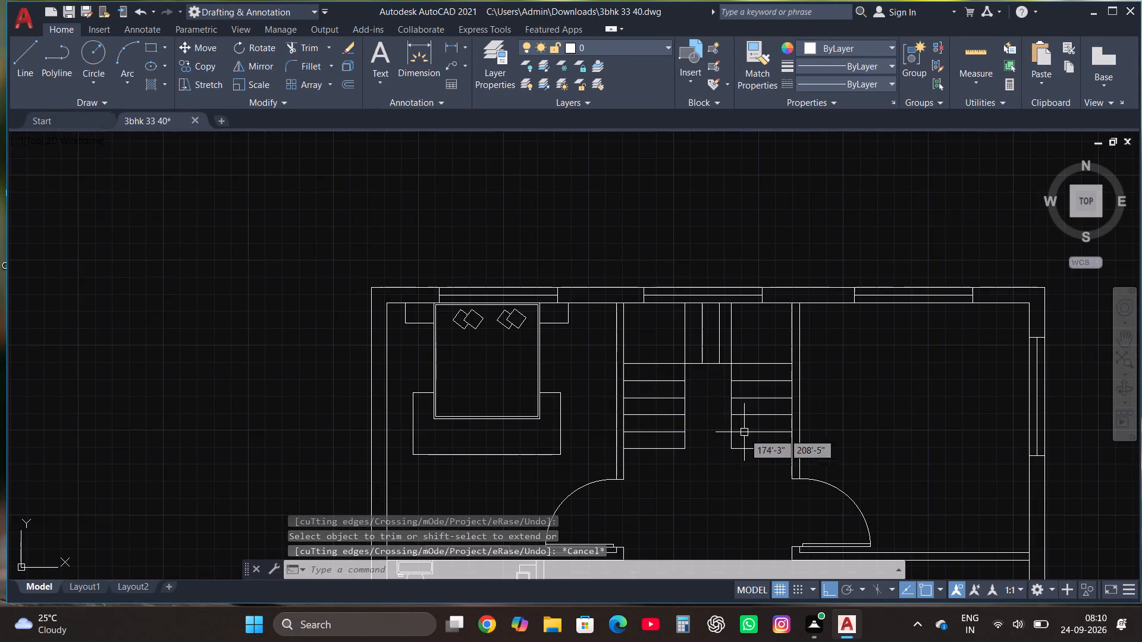
{"action": "scroll", "coordinate": [744, 438], "scroll_direction": "up", "scroll_amount": 1}
{"action": "left_click", "coordinate": [35, 51]}
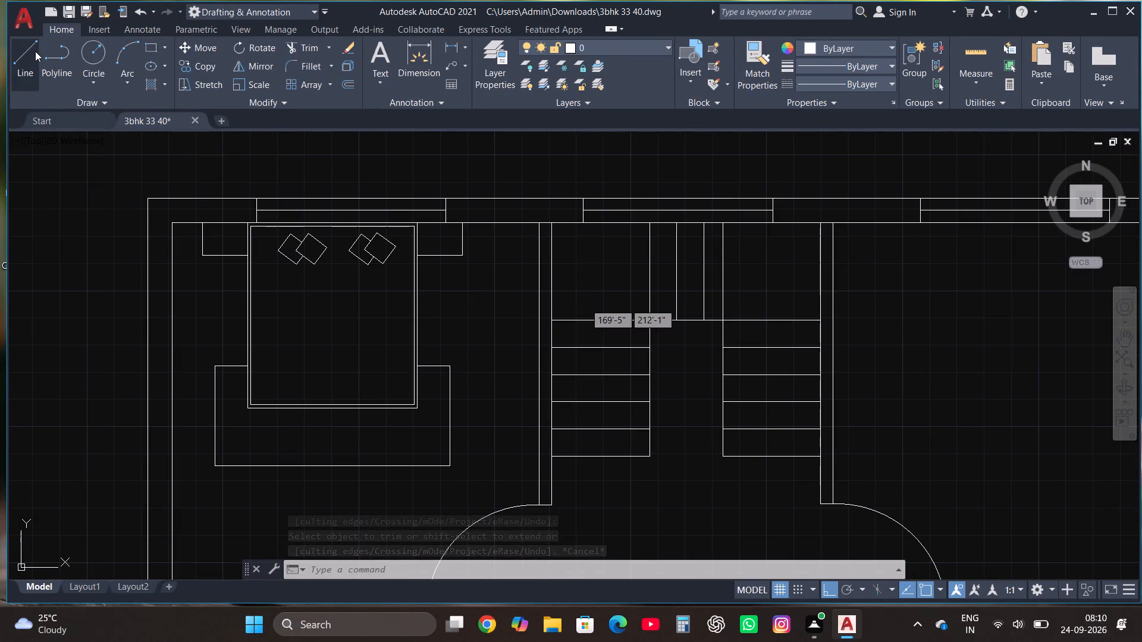
{"action": "left_click", "coordinate": [595, 457]}
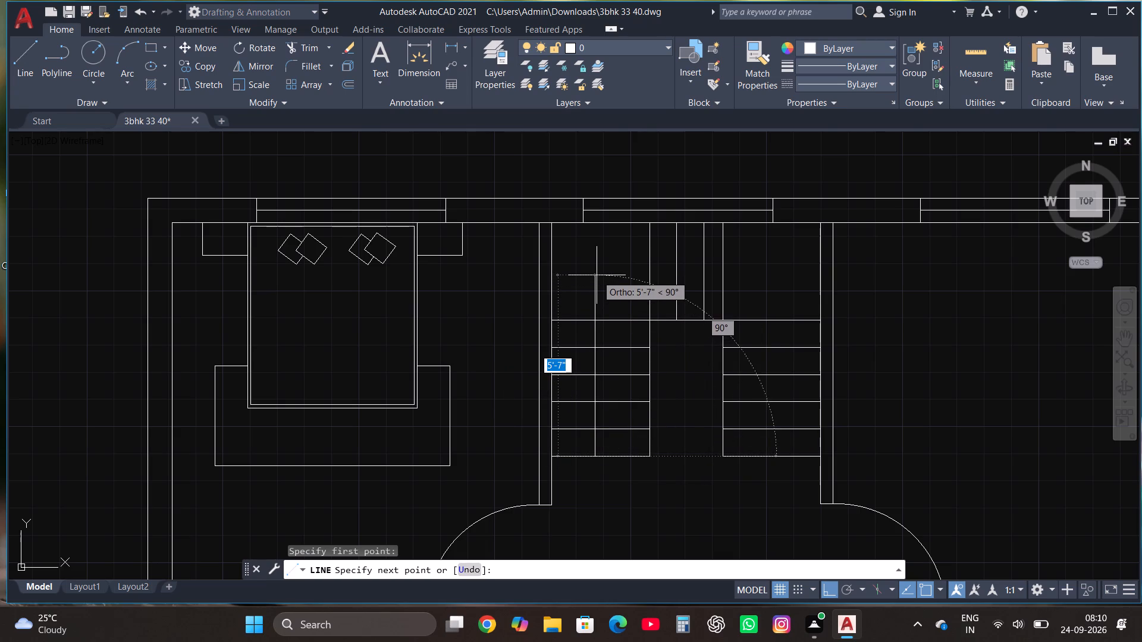
{"action": "left_click", "coordinate": [597, 269]}
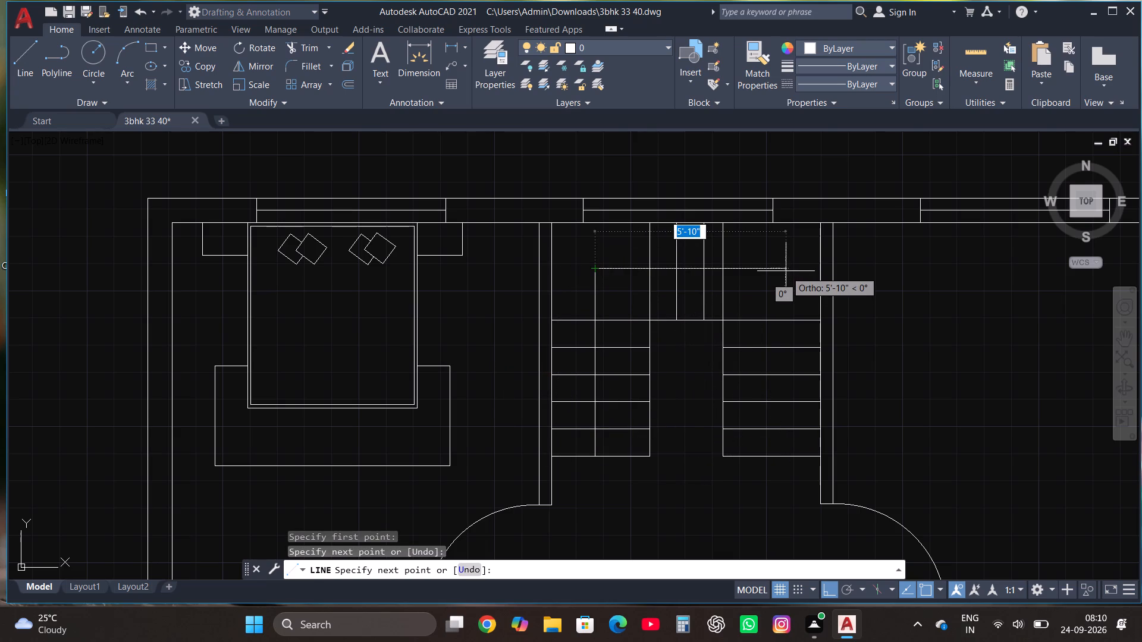
{"action": "left_click", "coordinate": [778, 267]}
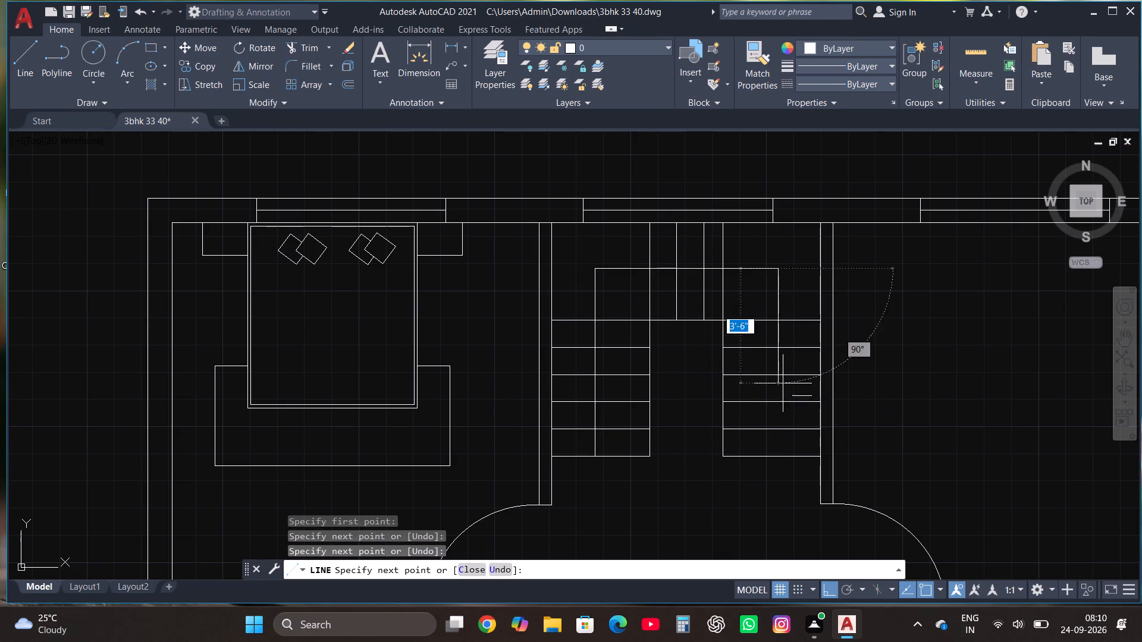
{"action": "left_click", "coordinate": [780, 473]}
{"action": "key", "text": "Escape"}
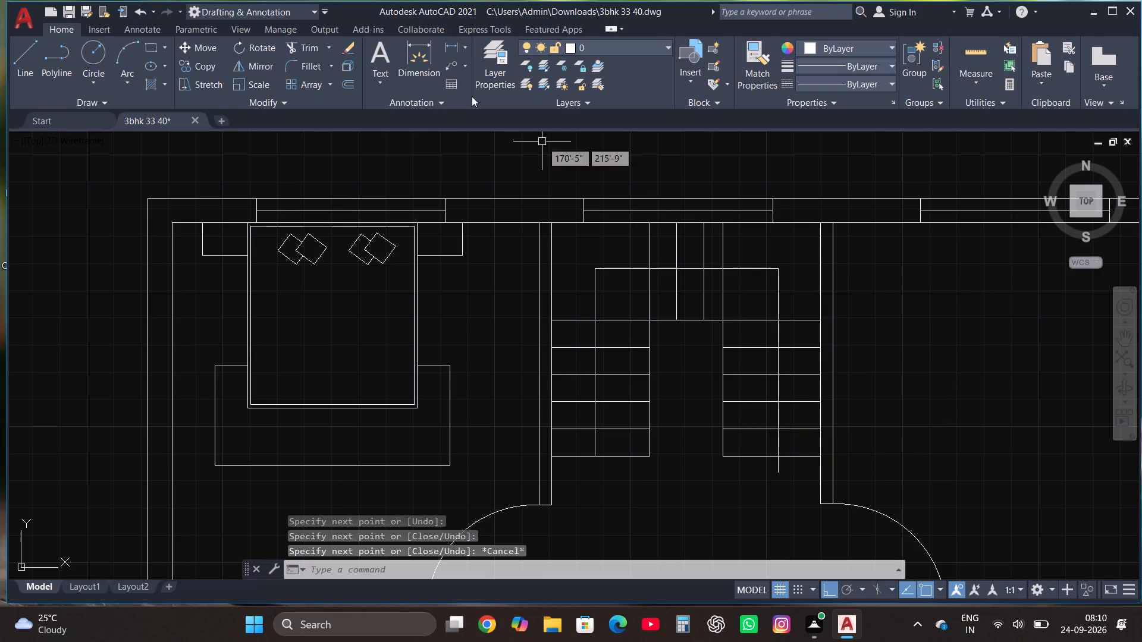
Trim the end of the direction line that extends below the right flight's lowest tread.
{"action": "left_click", "coordinate": [303, 46]}
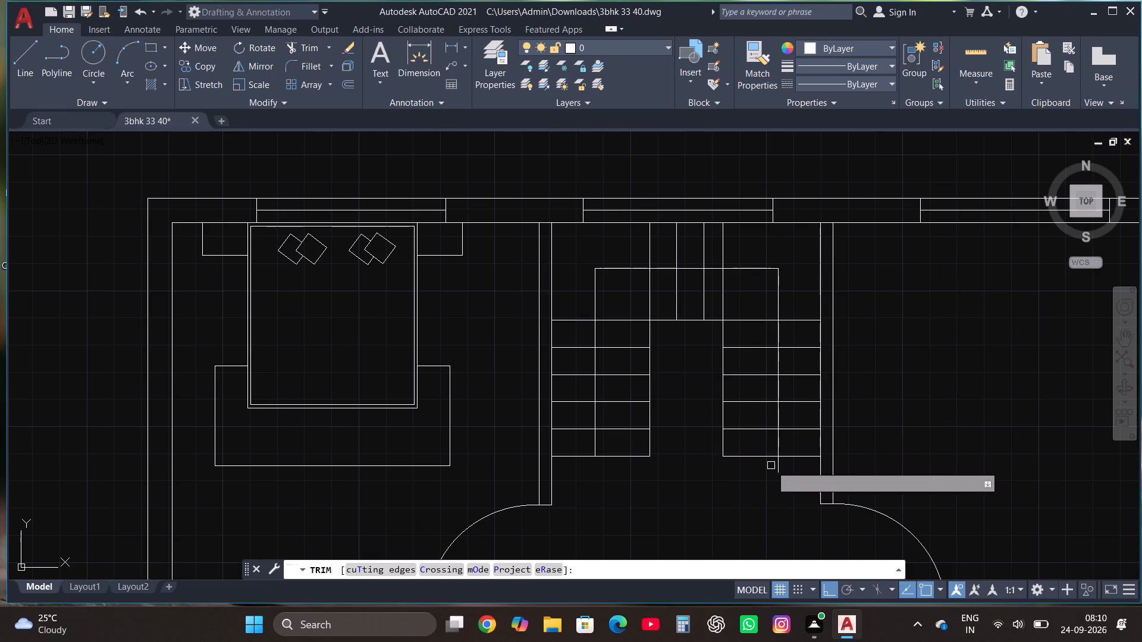
{"action": "left_click", "coordinate": [779, 467]}
{"action": "key", "text": "Escape"}
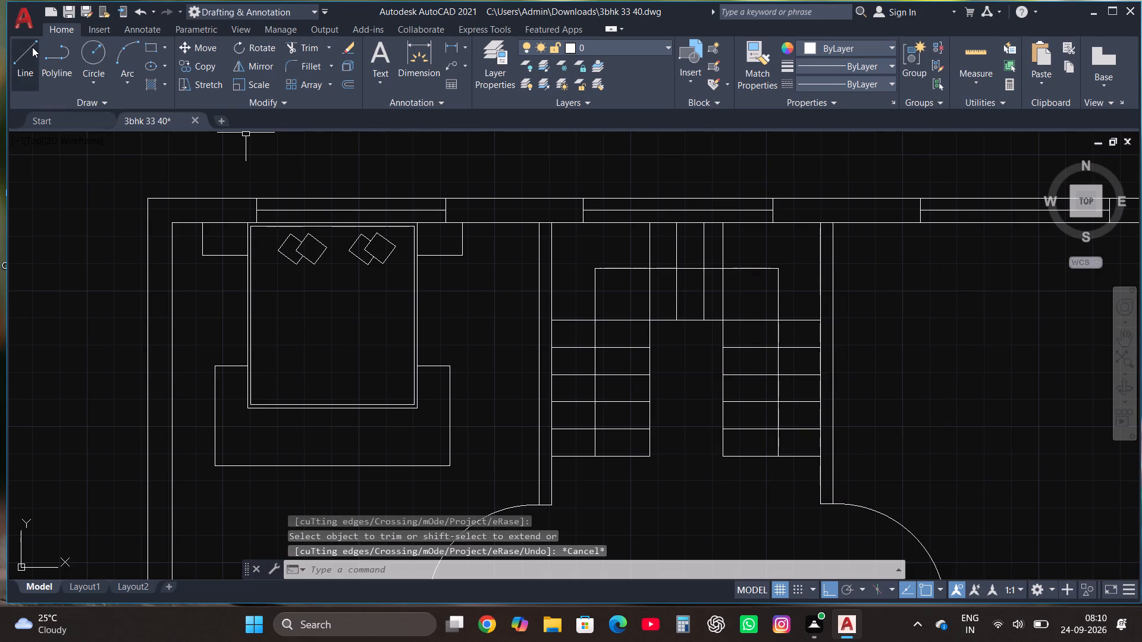
With Ortho off, draw a slanted arrowhead line from the direction line's right-flight end up-left to the tread line above.
{"action": "left_click", "coordinate": [32, 47]}
{"action": "scroll", "coordinate": [792, 467], "scroll_direction": "up", "scroll_amount": 2}
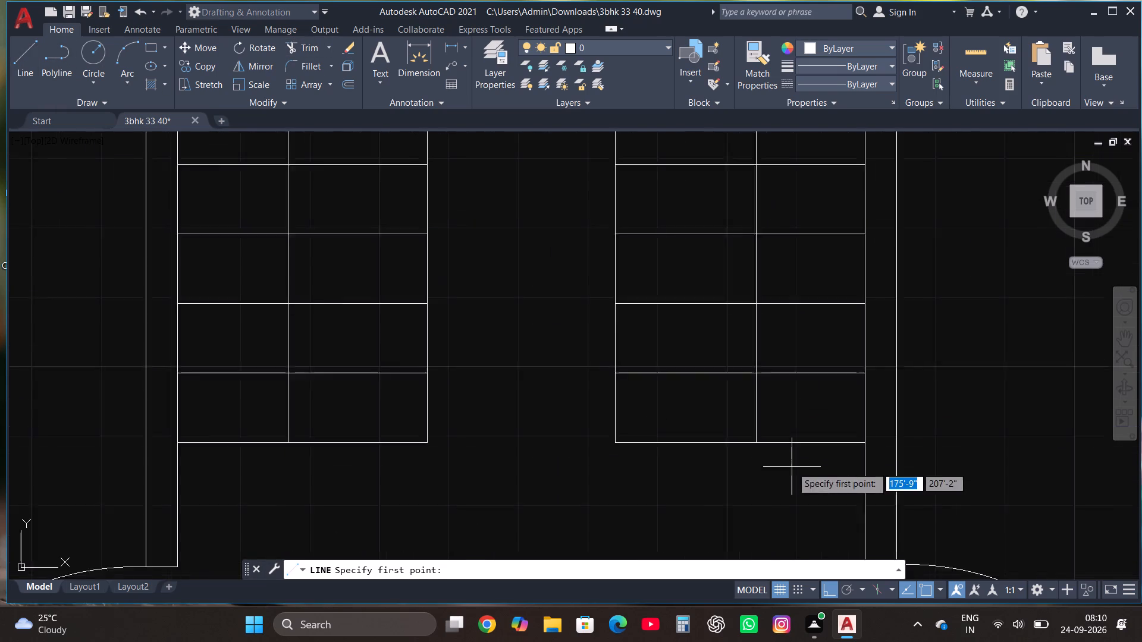
{"action": "scroll", "coordinate": [792, 467], "scroll_direction": "up", "scroll_amount": 1}
{"action": "left_click", "coordinate": [733, 427]}
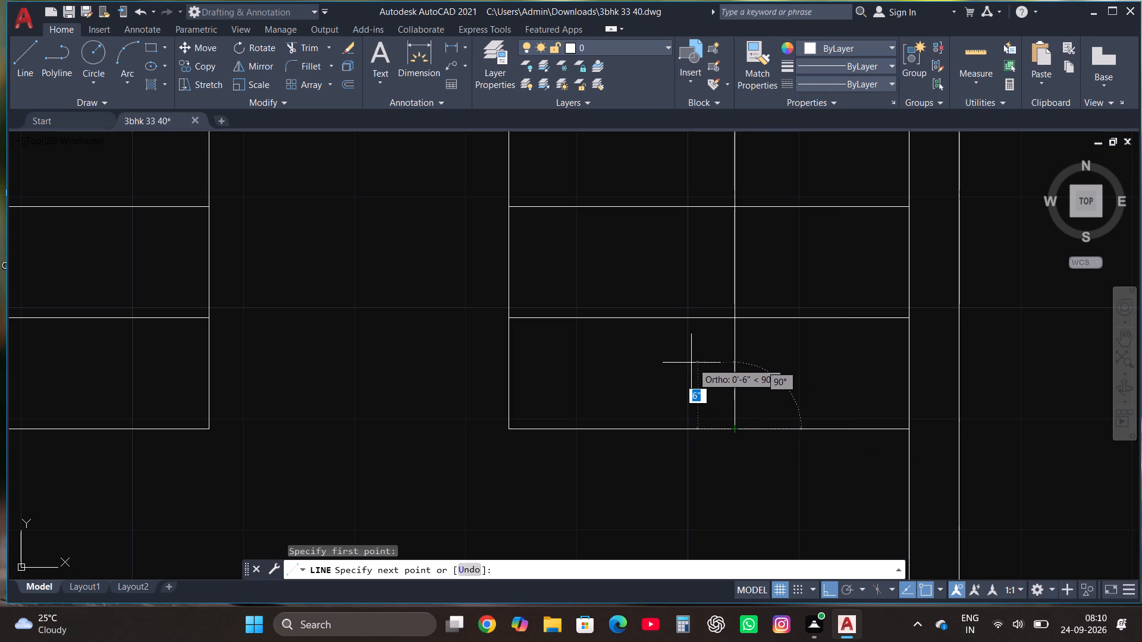
{"action": "key", "text": "F8"}
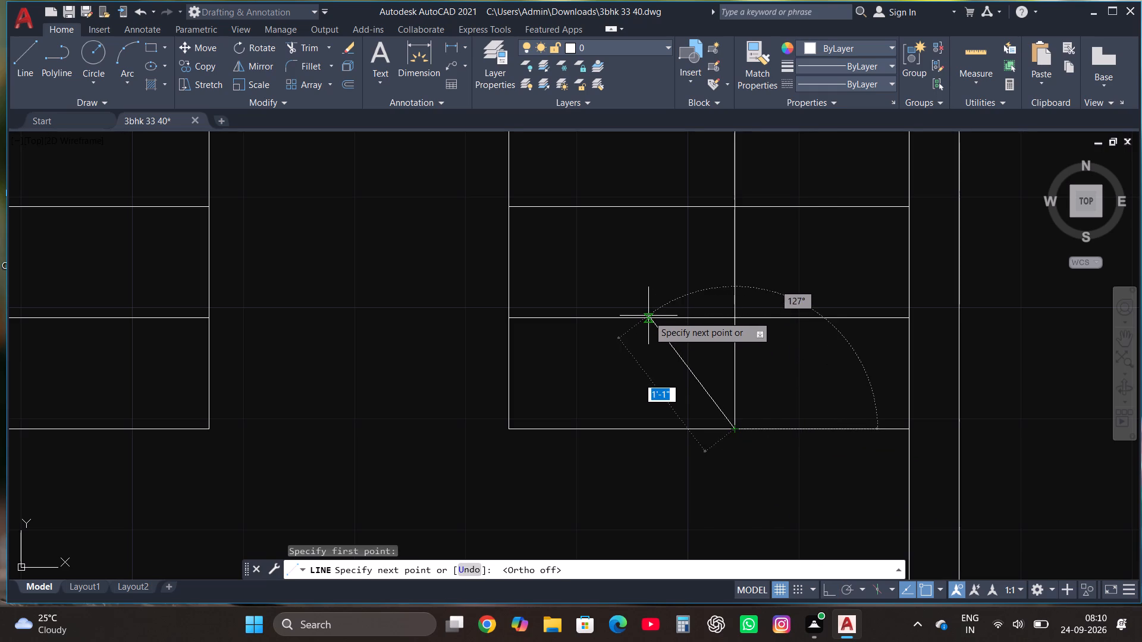
{"action": "left_click", "coordinate": [677, 316]}
{"action": "key", "text": "Escape"}
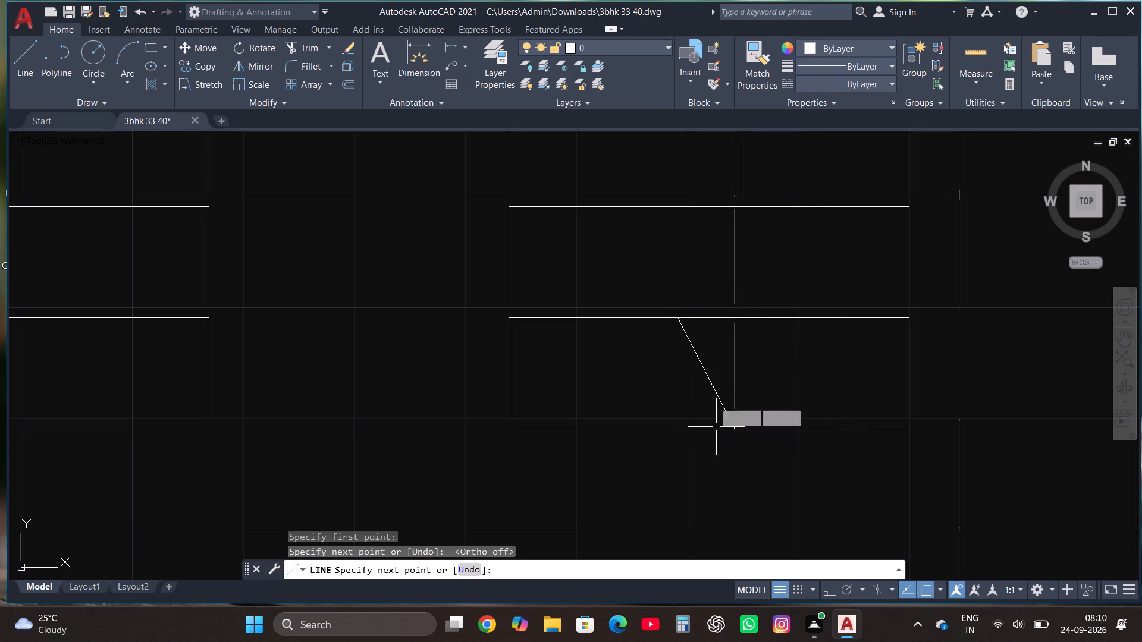
Mirror the slanted line about the vertical direction line with Ortho on, keeping the original, to complete the arrowhead.
{"action": "left_click", "coordinate": [711, 389]}
{"action": "left_click", "coordinate": [265, 65]}
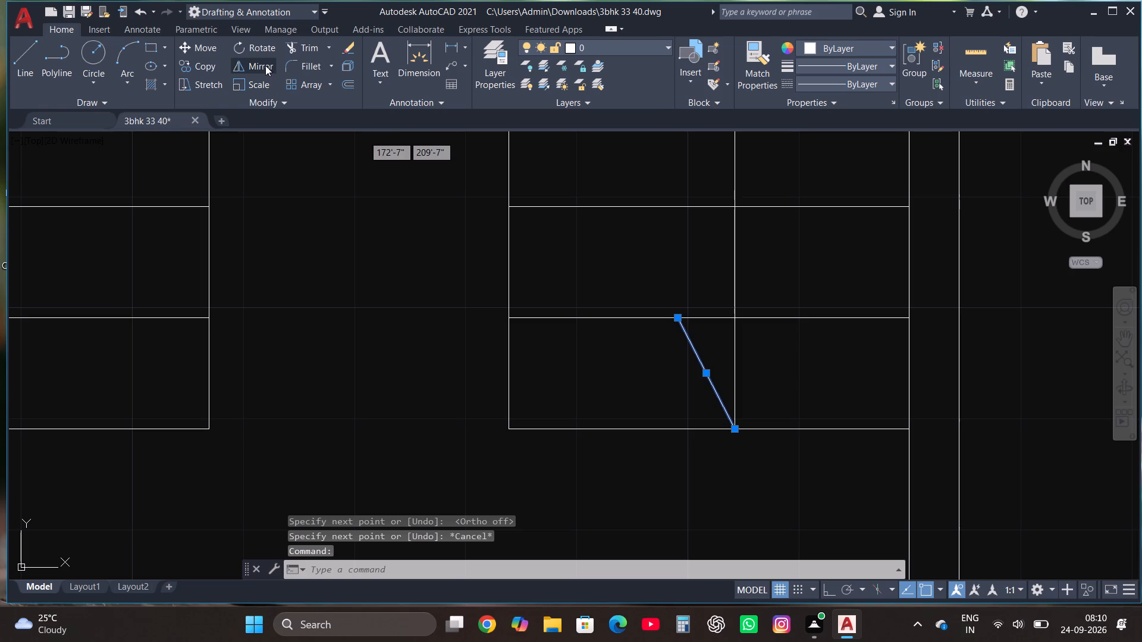
{"action": "left_click", "coordinate": [733, 429]}
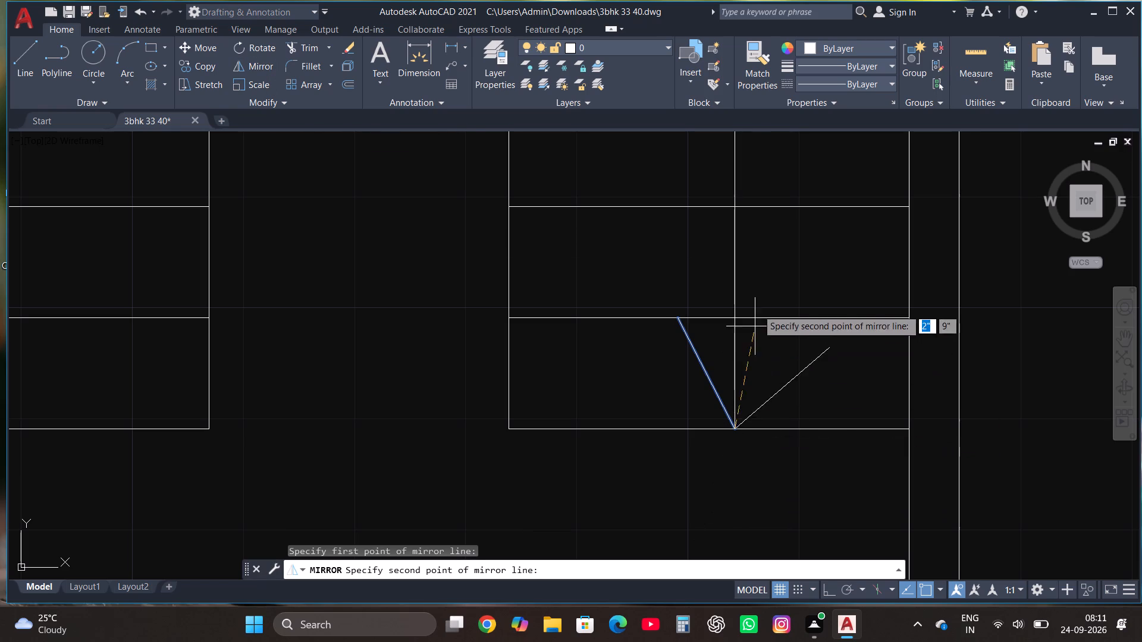
{"action": "key", "text": "F8"}
{"action": "left_click", "coordinate": [746, 276]}
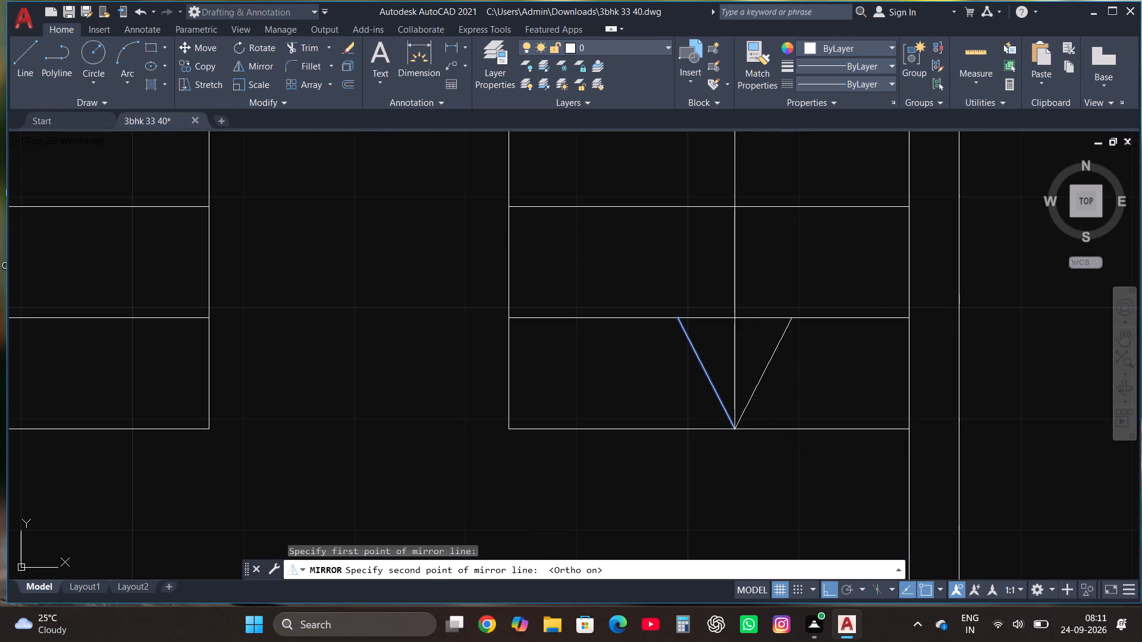
{"action": "left_click_drag", "start_coordinate": [785, 325], "coordinate": [746, 276]}
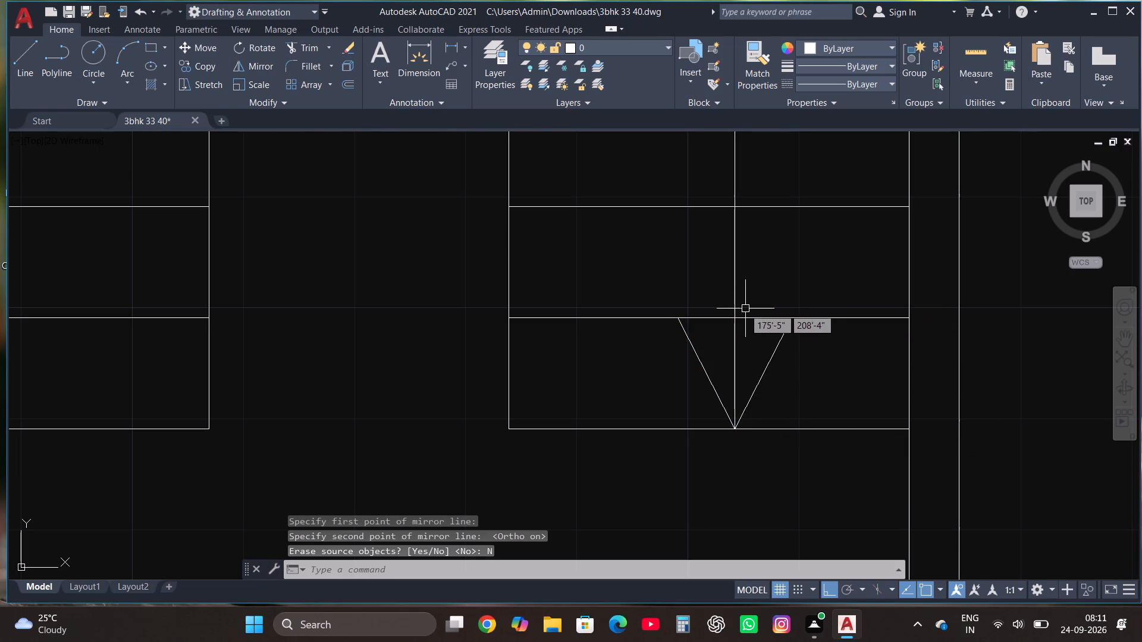
Copy the top-left bedroom's bed, pillows, bedside tables and rug into the top-right bedroom, against its upper wall.
{"action": "scroll", "coordinate": [716, 345], "scroll_direction": "down", "scroll_amount": 3}
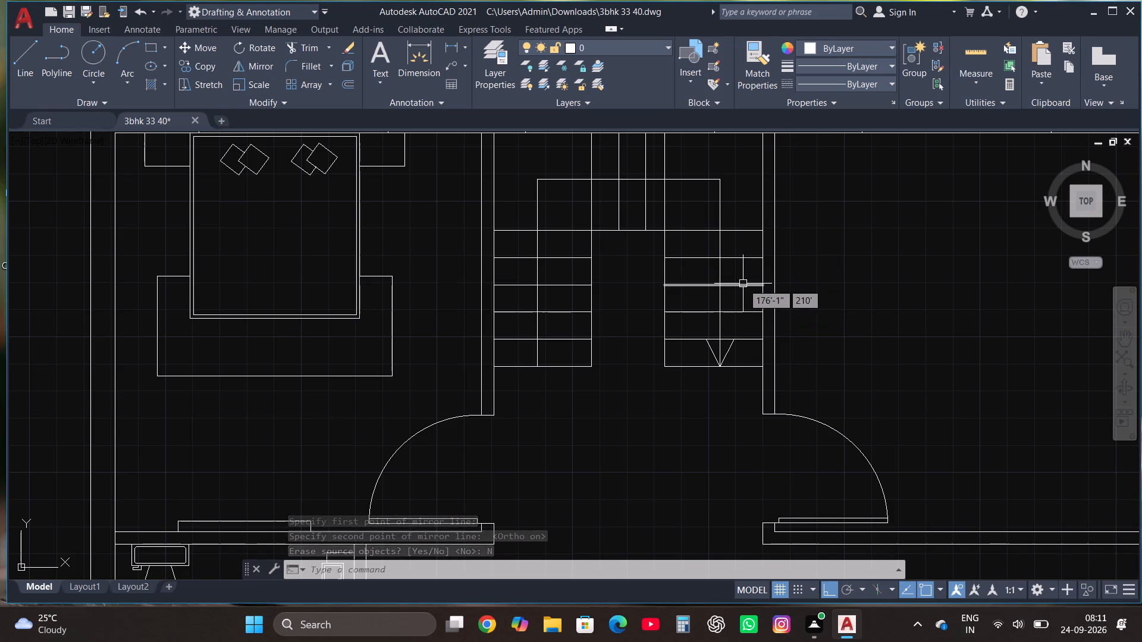
{"action": "scroll", "coordinate": [743, 287], "scroll_direction": "down", "scroll_amount": 2}
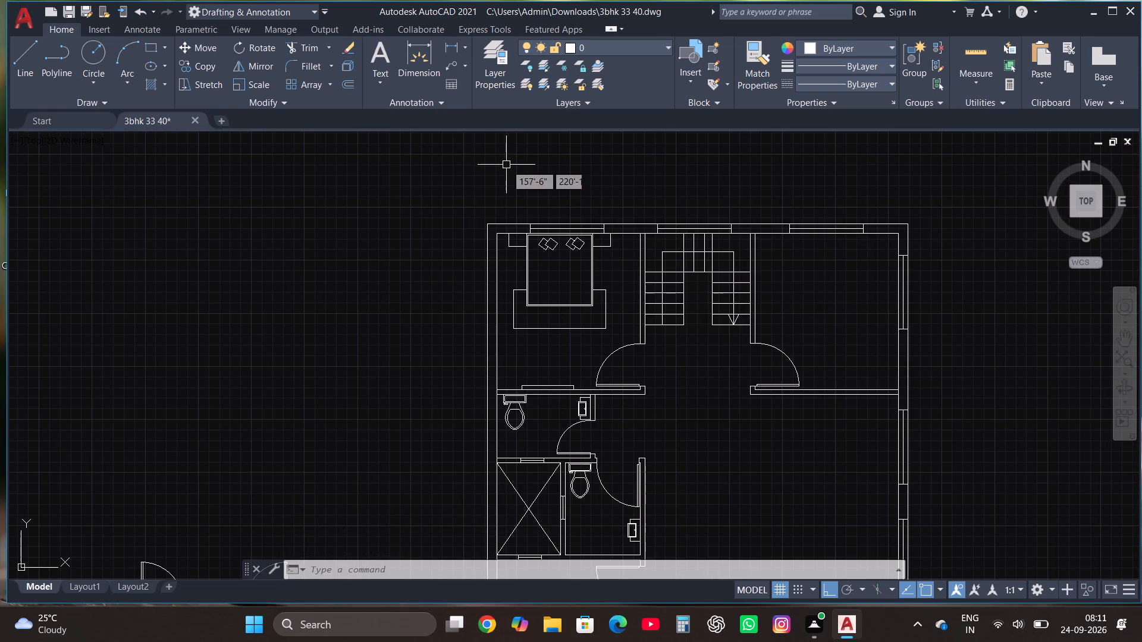
{"action": "scroll", "coordinate": [555, 259], "scroll_direction": "up", "scroll_amount": 1}
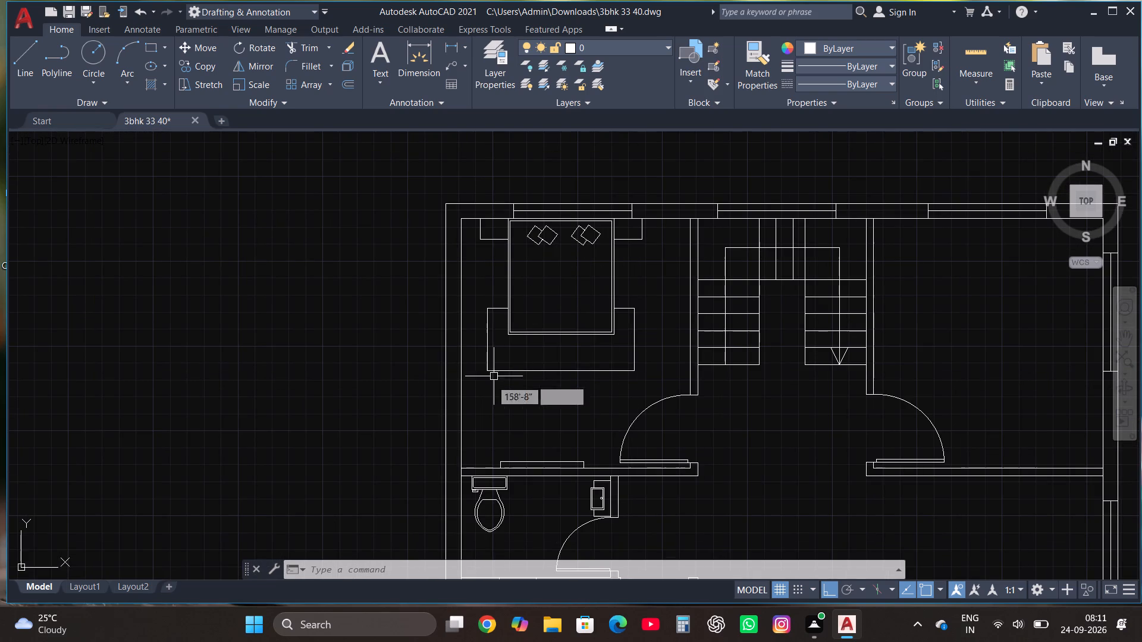
{"action": "left_click", "coordinate": [469, 392]}
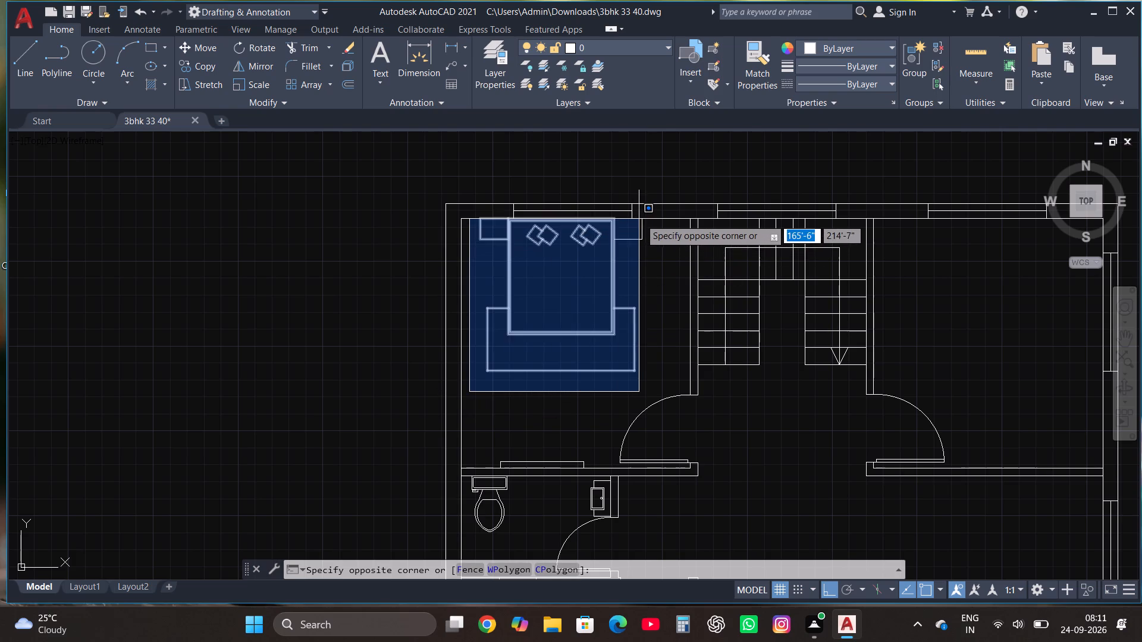
{"action": "left_click", "coordinate": [654, 219]}
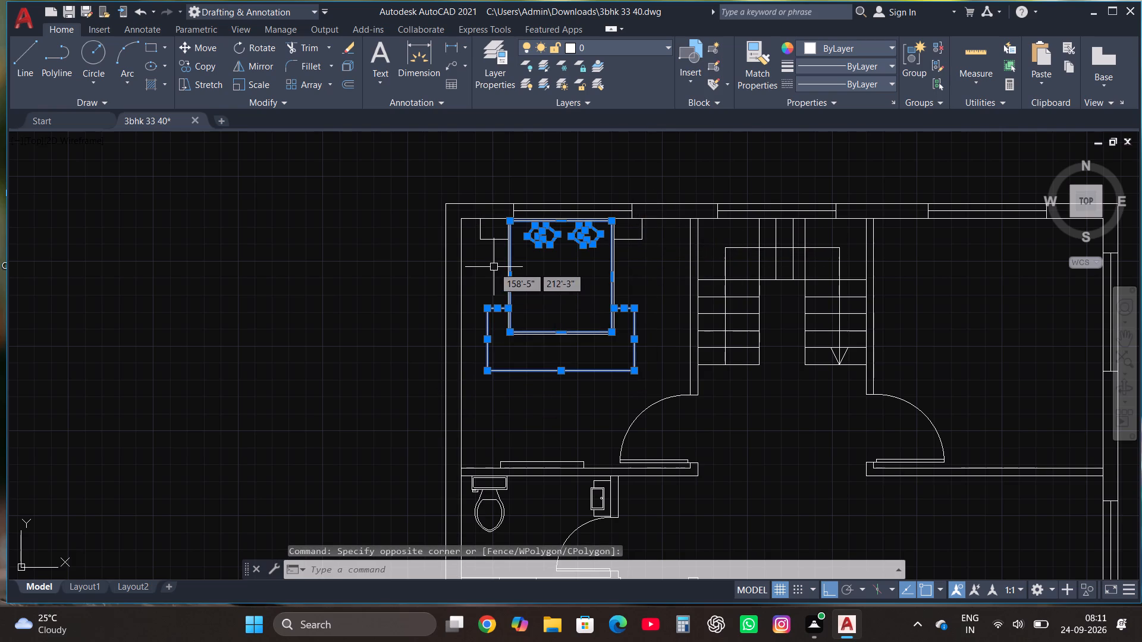
{"action": "left_click", "coordinate": [494, 267]}
{"action": "left_click", "coordinate": [473, 229]}
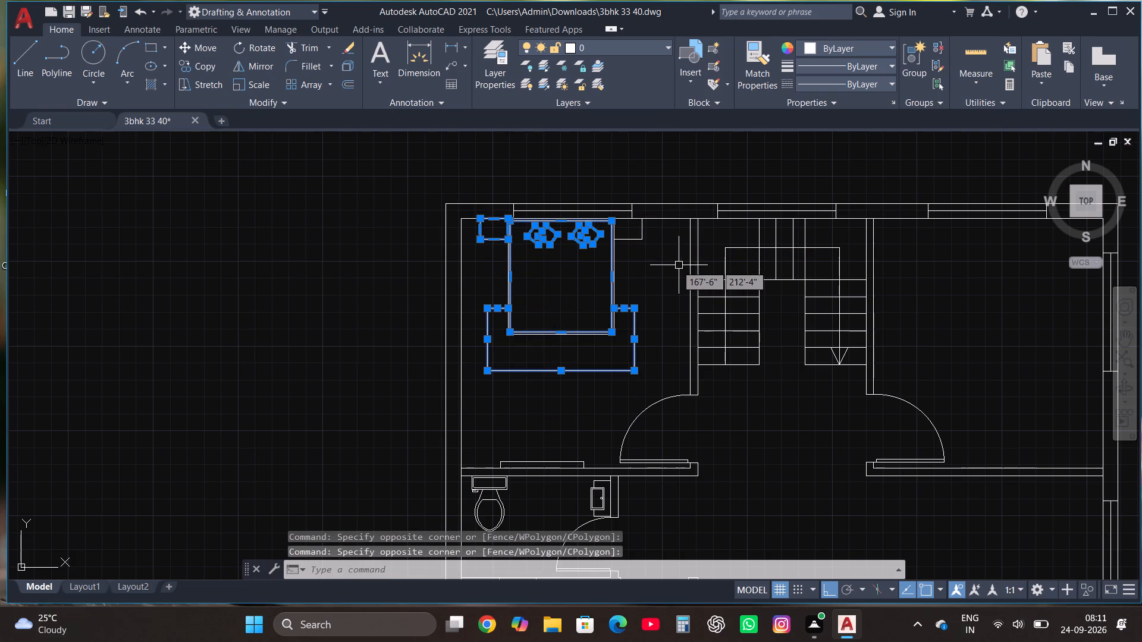
{"action": "left_click", "coordinate": [654, 256]}
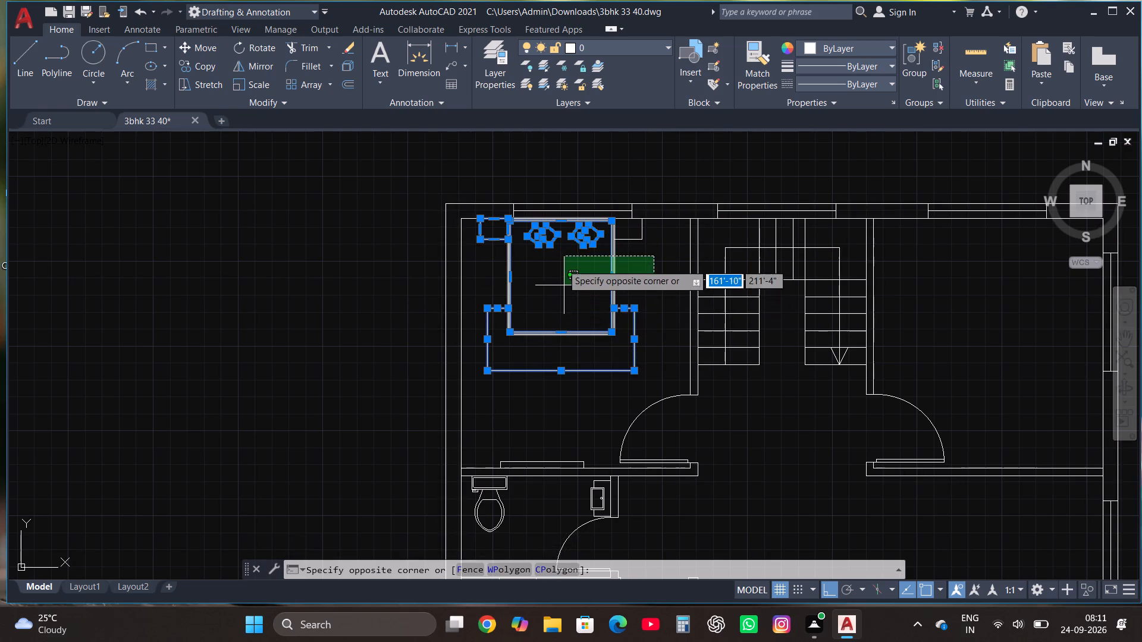
{"action": "scroll", "coordinate": [561, 260], "scroll_direction": "up", "scroll_amount": 2}
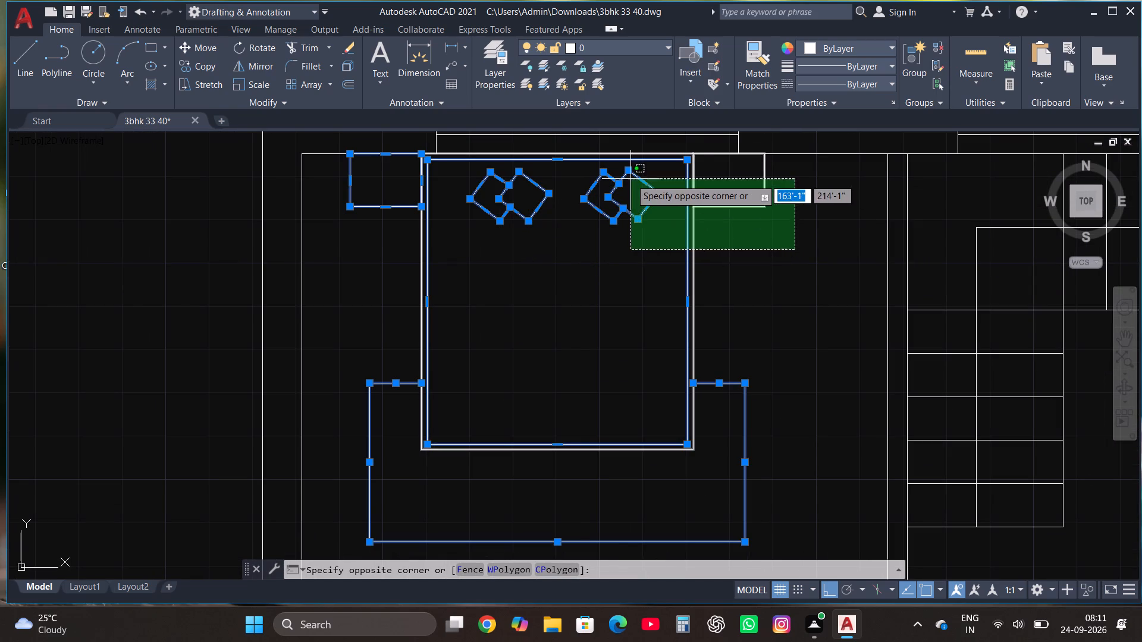
{"action": "left_click", "coordinate": [630, 179]}
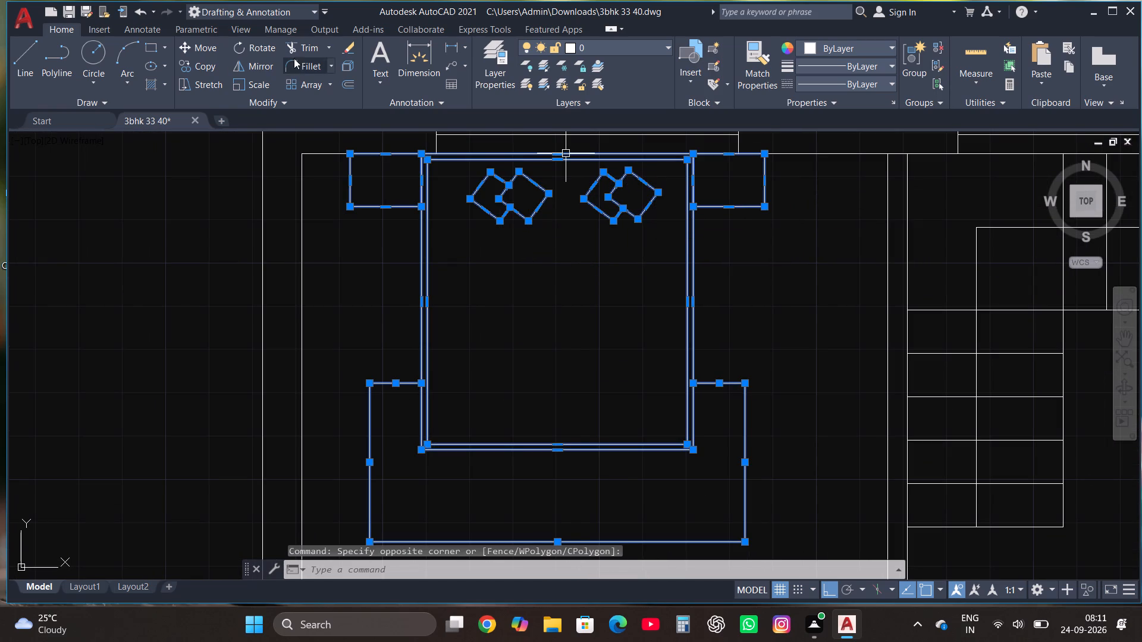
{"action": "left_click", "coordinate": [202, 63]}
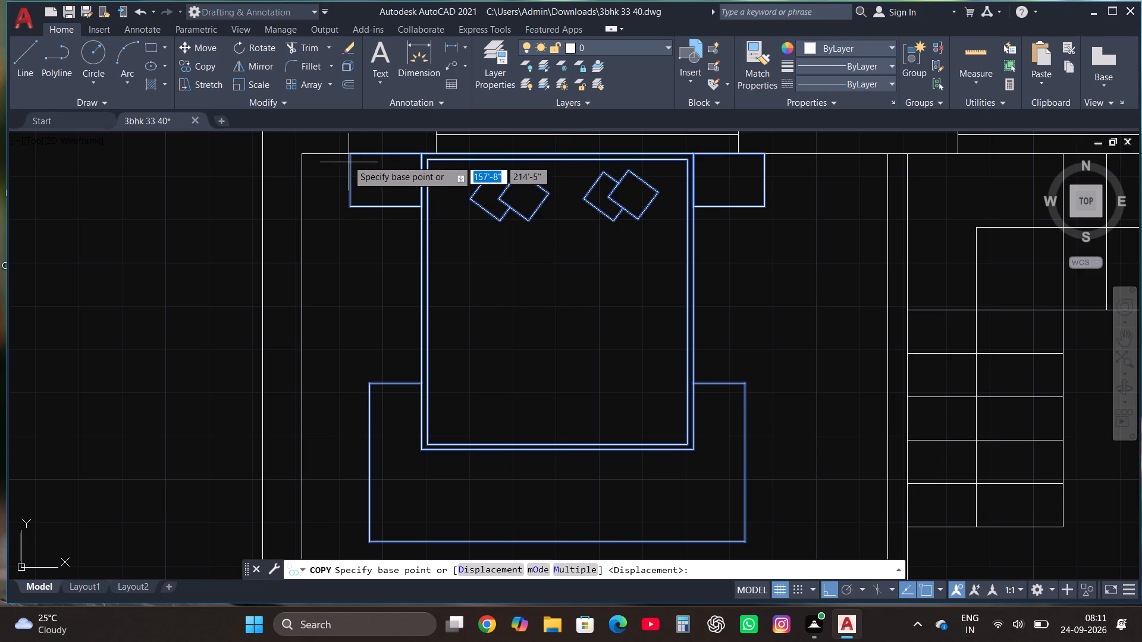
{"action": "left_click", "coordinate": [347, 156]}
{"action": "scroll", "coordinate": [347, 156], "scroll_direction": "down", "scroll_amount": 2}
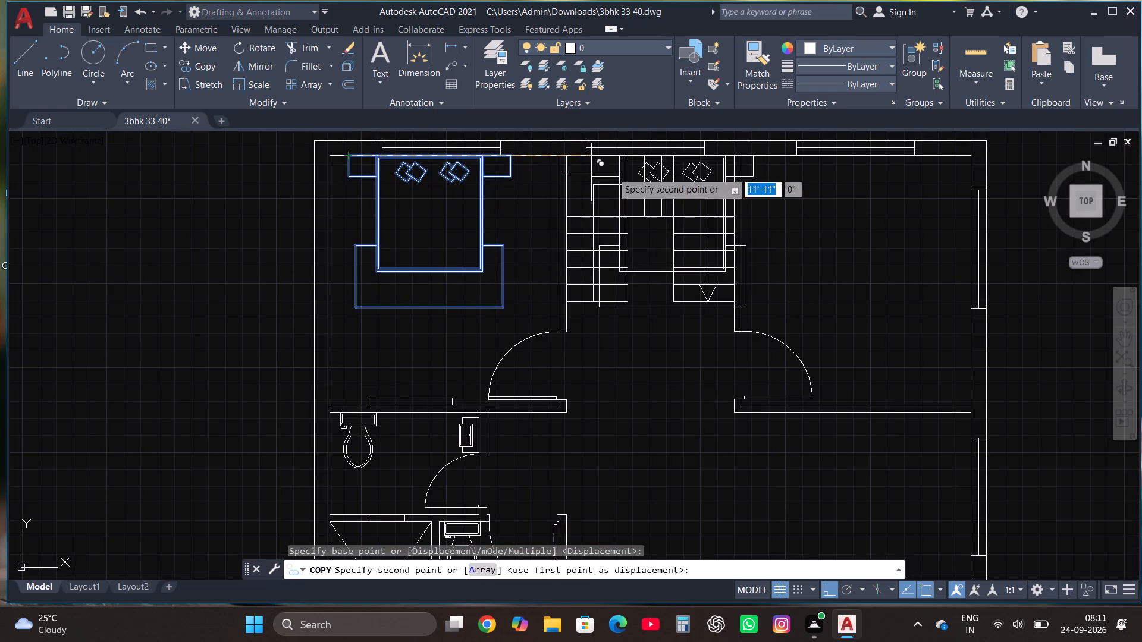
{"action": "left_click", "coordinate": [801, 171]}
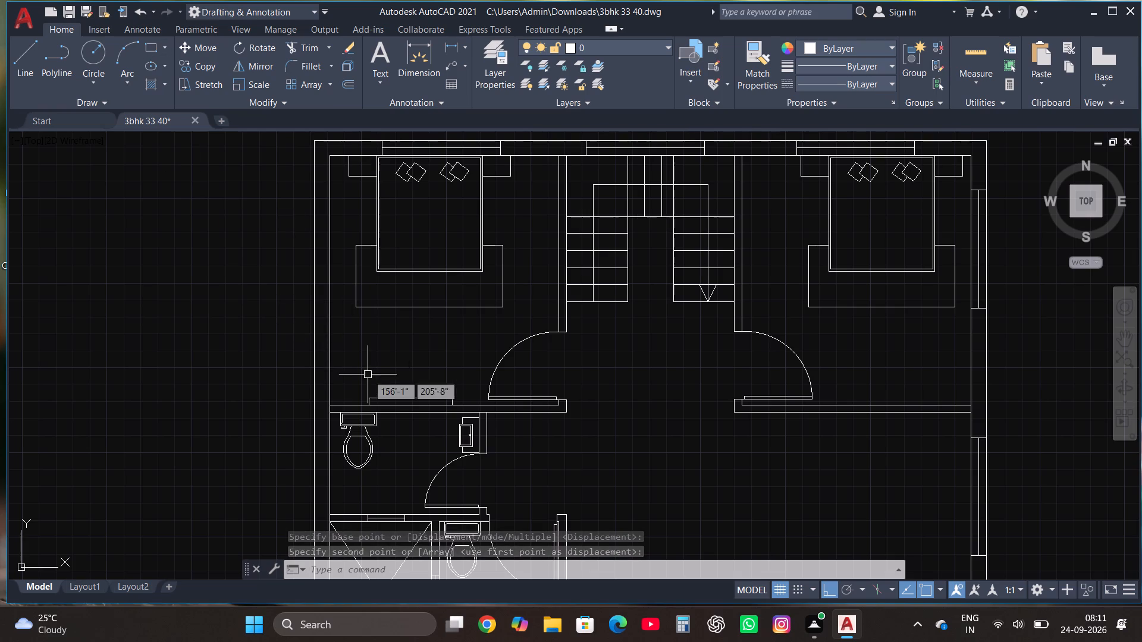
Copy the thin rectangular unit on the top-left bedroom's lower wall onto the top-right bedroom's lower wall, near the outer wall.
{"action": "scroll", "coordinate": [371, 402], "scroll_direction": "up", "scroll_amount": 1}
{"action": "left_click", "coordinate": [371, 402]}
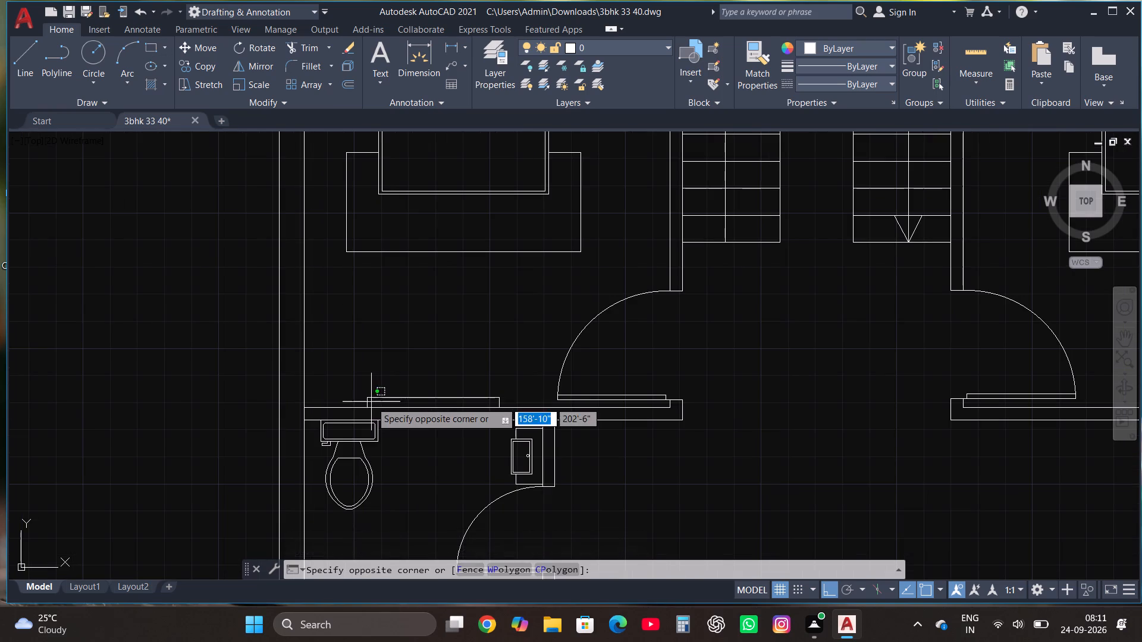
{"action": "left_click", "coordinate": [365, 395]}
{"action": "left_click", "coordinate": [203, 65]}
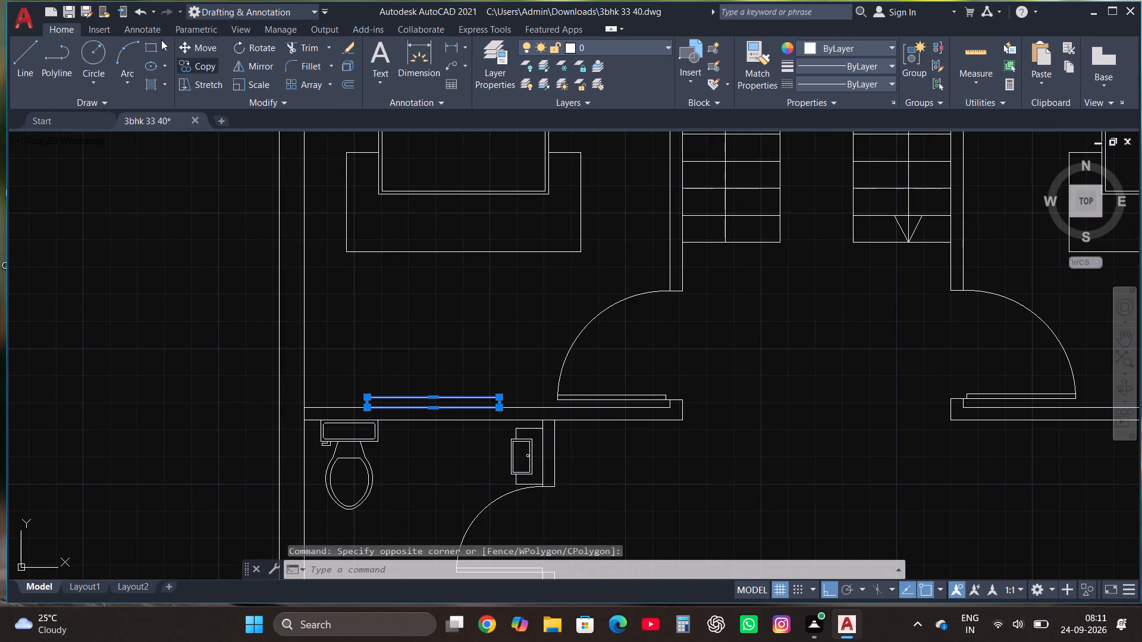
{"action": "left_click", "coordinate": [500, 408]}
{"action": "scroll", "coordinate": [503, 408], "scroll_direction": "down", "scroll_amount": 2}
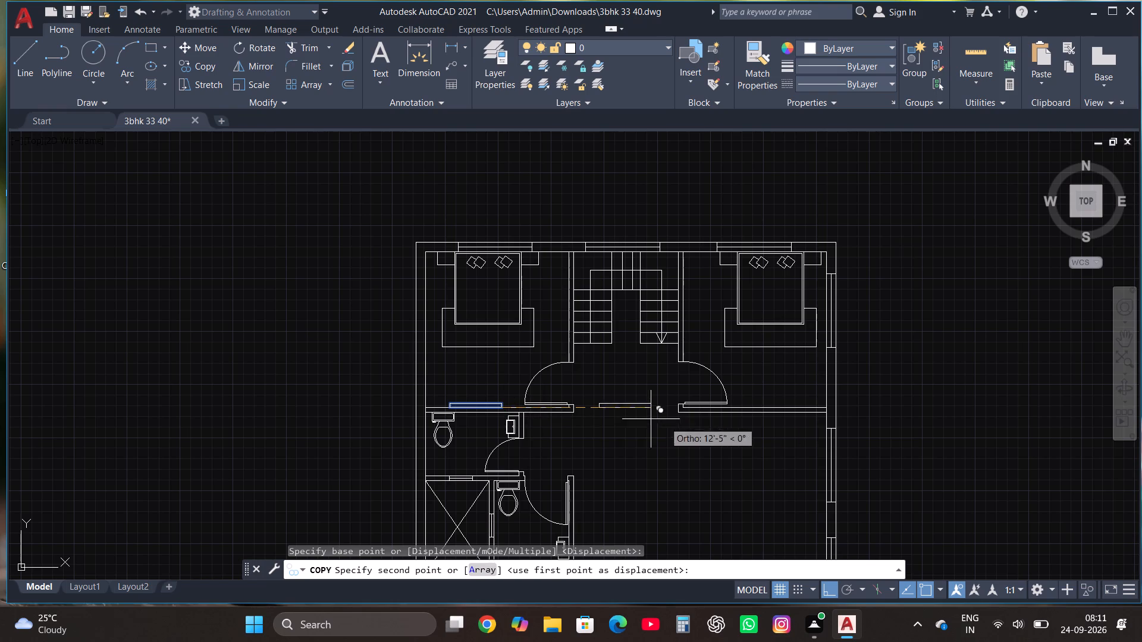
{"action": "scroll", "coordinate": [779, 413], "scroll_direction": "up", "scroll_amount": 2}
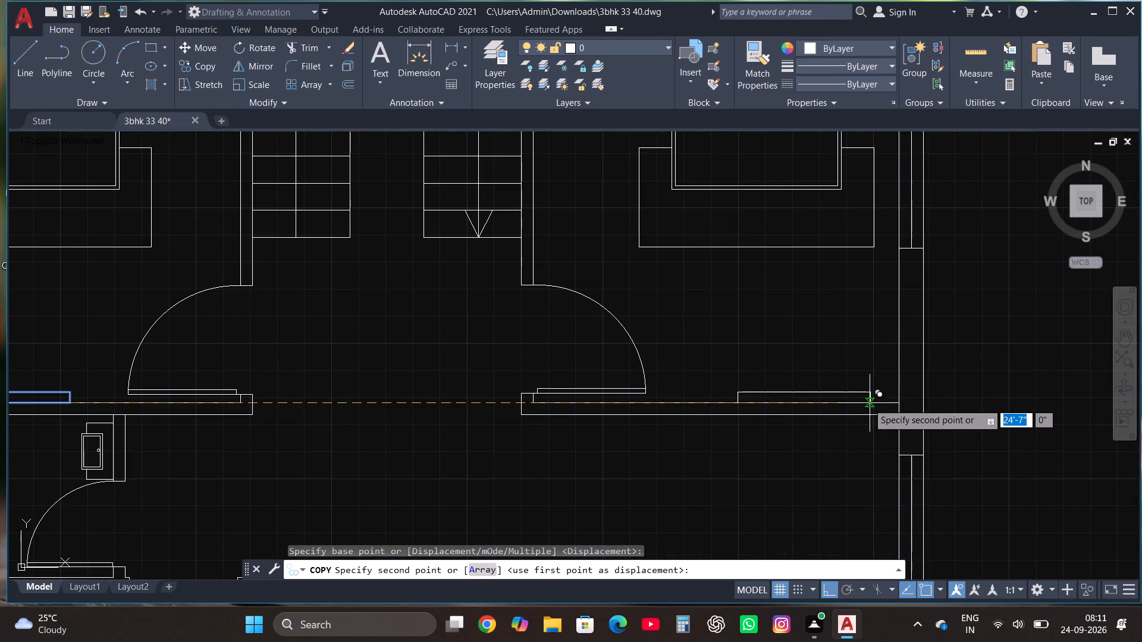
{"action": "left_click", "coordinate": [855, 406]}
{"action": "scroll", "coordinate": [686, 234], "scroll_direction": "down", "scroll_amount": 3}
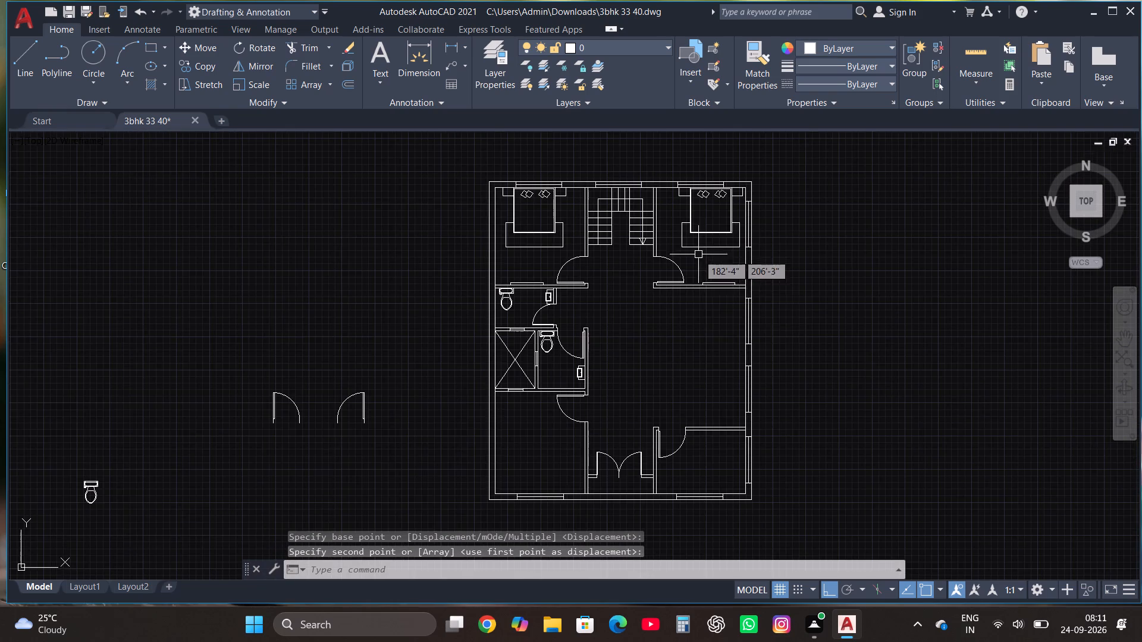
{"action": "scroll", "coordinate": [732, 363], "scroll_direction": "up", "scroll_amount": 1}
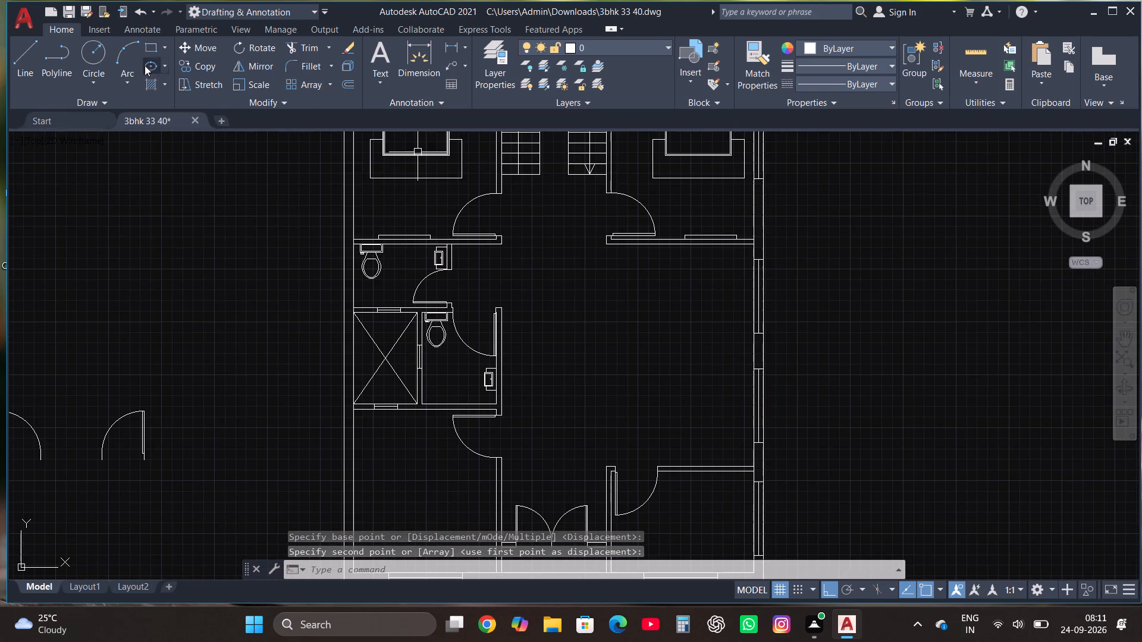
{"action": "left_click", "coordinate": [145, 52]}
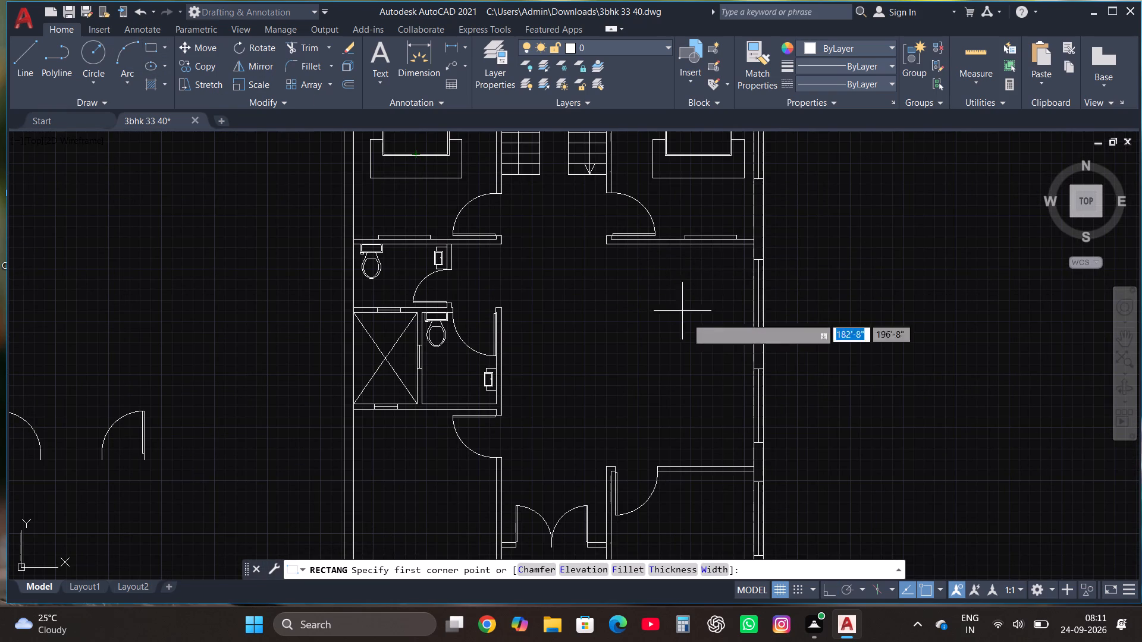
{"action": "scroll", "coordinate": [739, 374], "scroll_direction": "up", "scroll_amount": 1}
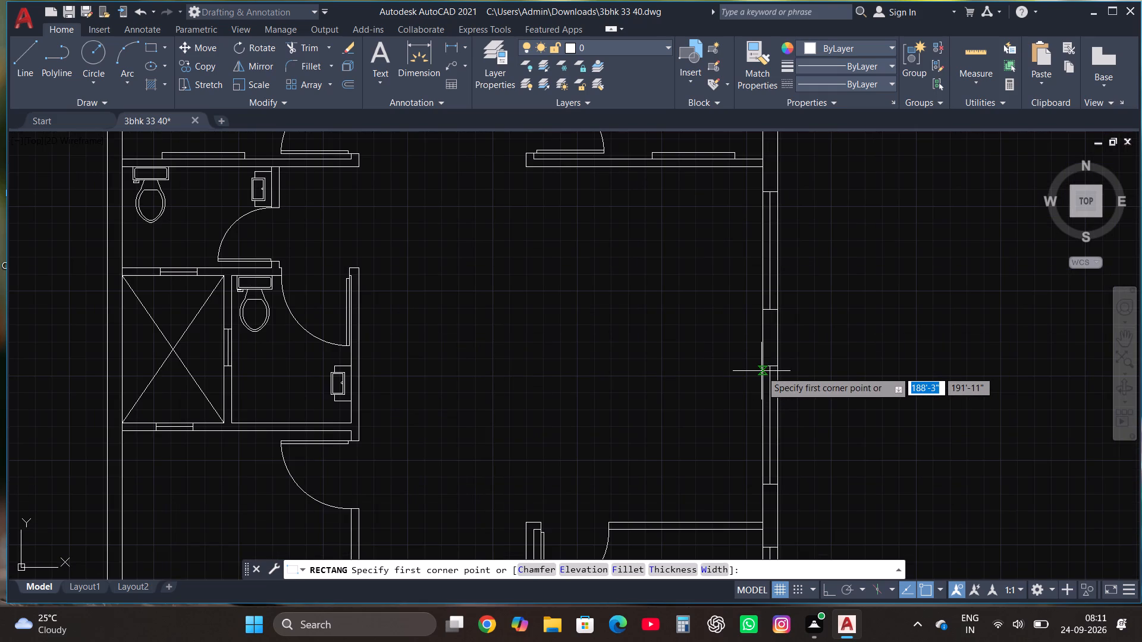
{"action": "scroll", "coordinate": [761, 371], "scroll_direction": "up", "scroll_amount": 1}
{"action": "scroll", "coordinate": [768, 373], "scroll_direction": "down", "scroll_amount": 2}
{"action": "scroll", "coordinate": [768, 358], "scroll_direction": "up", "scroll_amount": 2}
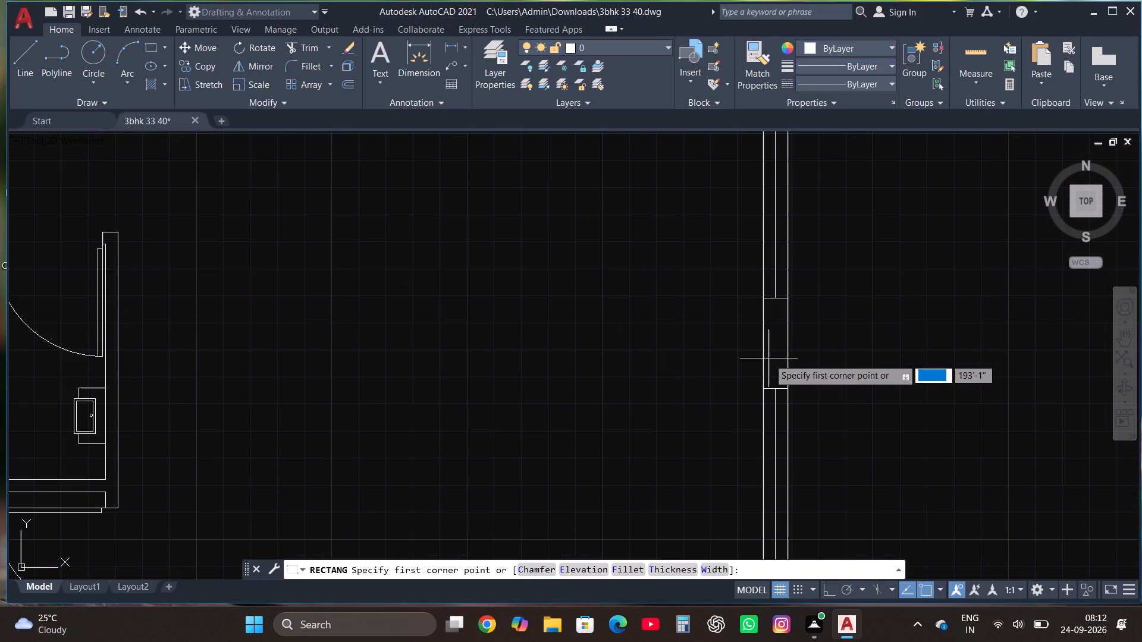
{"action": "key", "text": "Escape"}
With Ortho off, shorten the hall's upper east-wall window by stretching its lower edge upward, and trim the protruding centre line.
{"action": "left_click", "coordinate": [774, 307]}
{"action": "left_click", "coordinate": [773, 269]}
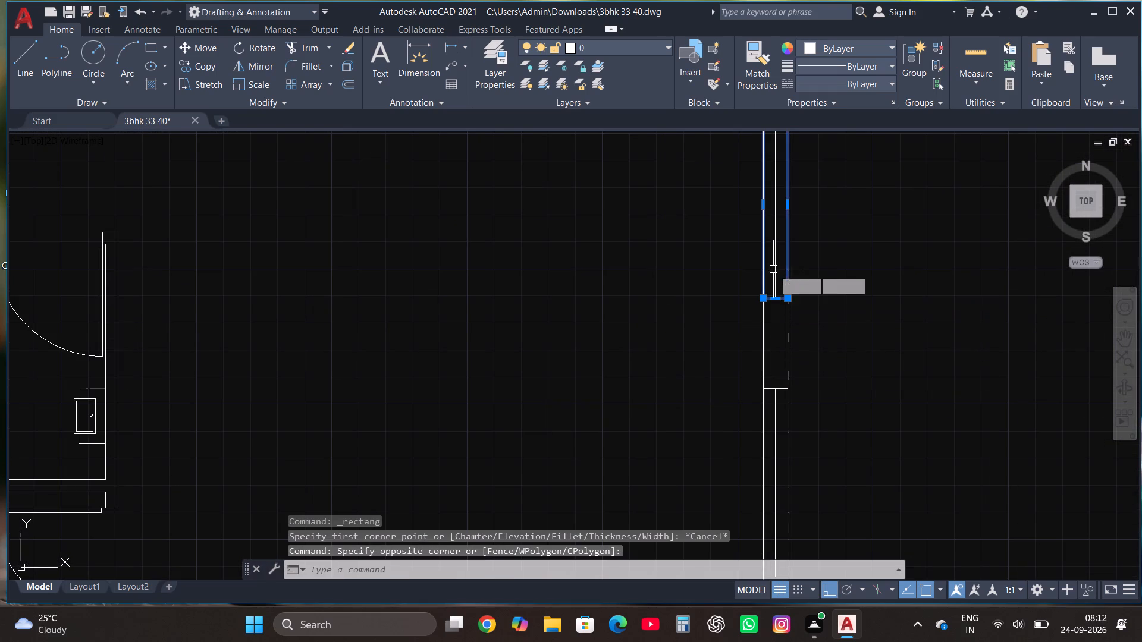
{"action": "scroll", "coordinate": [763, 341], "scroll_direction": "down", "scroll_amount": 1}
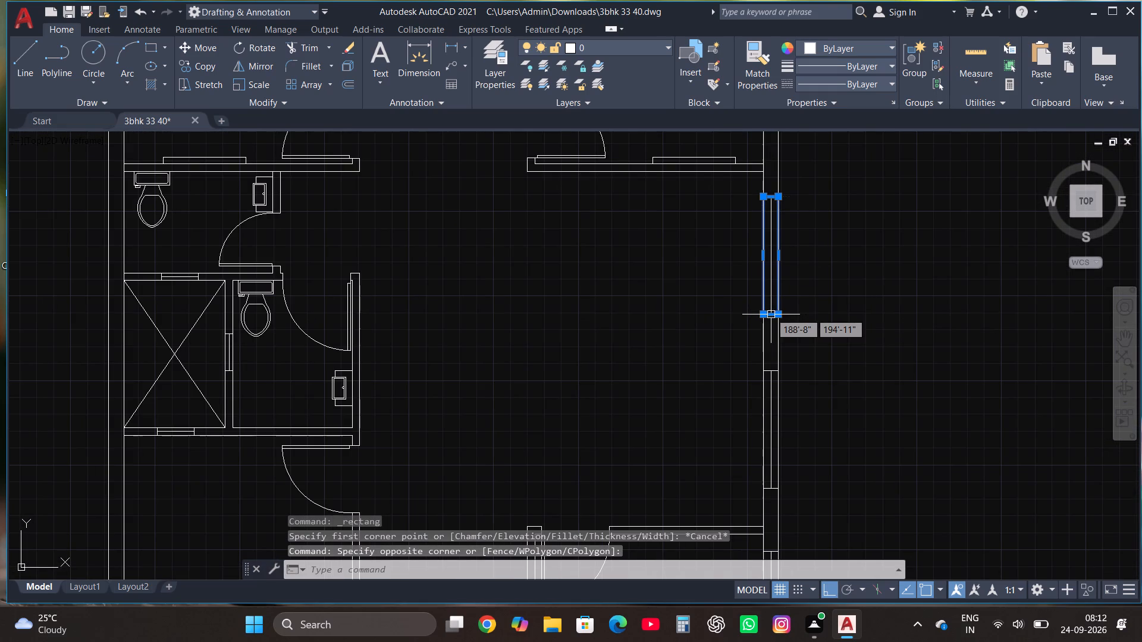
{"action": "scroll", "coordinate": [768, 313], "scroll_direction": "up", "scroll_amount": 2}
{"action": "left_click", "coordinate": [775, 317]}
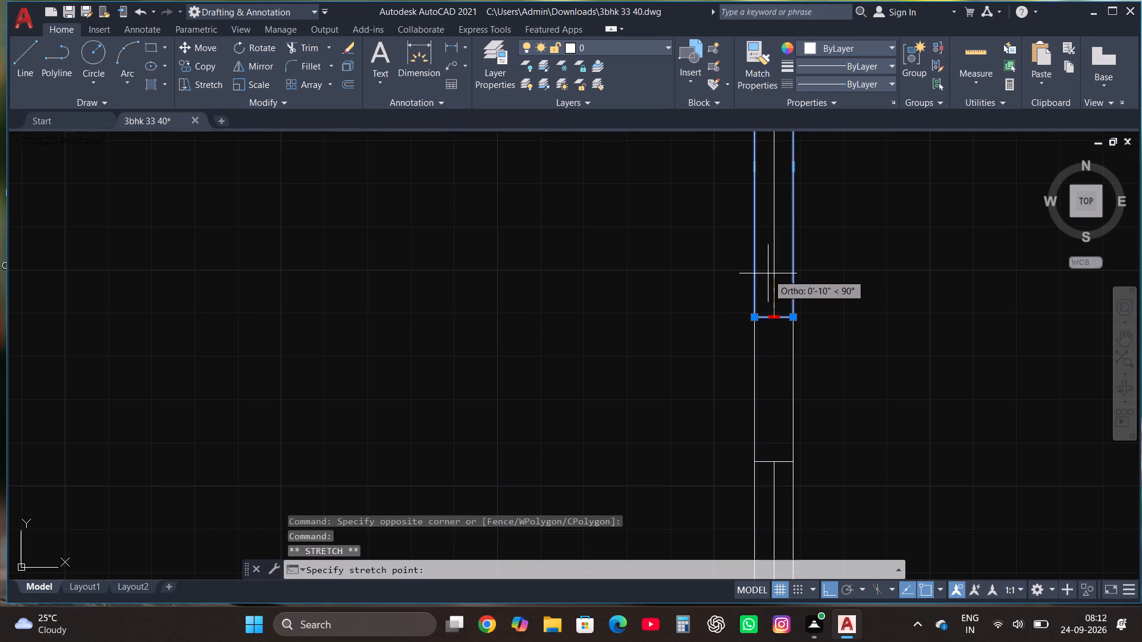
{"action": "key", "text": "F8"}
{"action": "left_click", "coordinate": [773, 234]}
{"action": "key", "text": "Escape"}
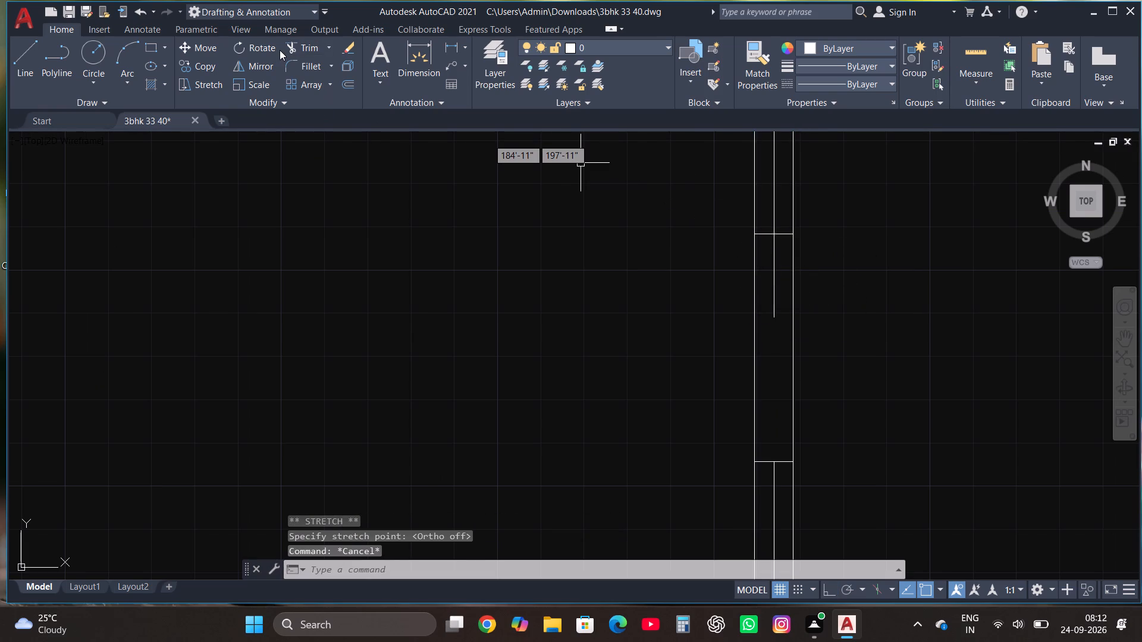
{"action": "left_click", "coordinate": [308, 50]}
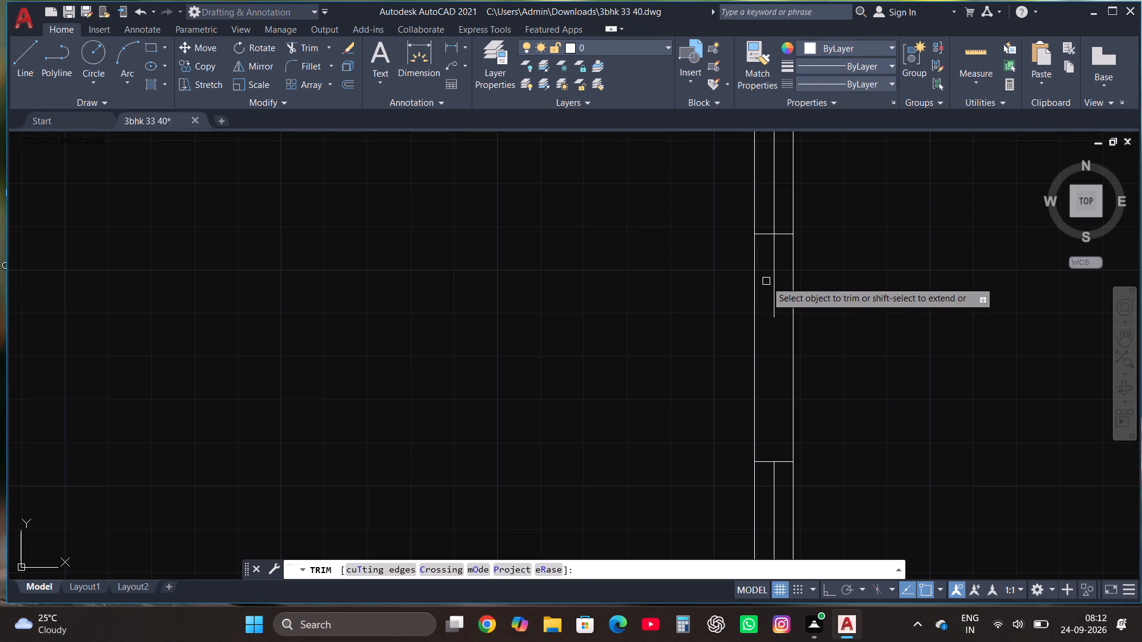
{"action": "left_click", "coordinate": [773, 281]}
{"action": "key", "text": "Escape"}
Shorten the hall's lower east-wall window by stretching its upper edge downward, and trim the centre line protruding above it.
{"action": "scroll", "coordinate": [573, 230], "scroll_direction": "down", "scroll_amount": 2}
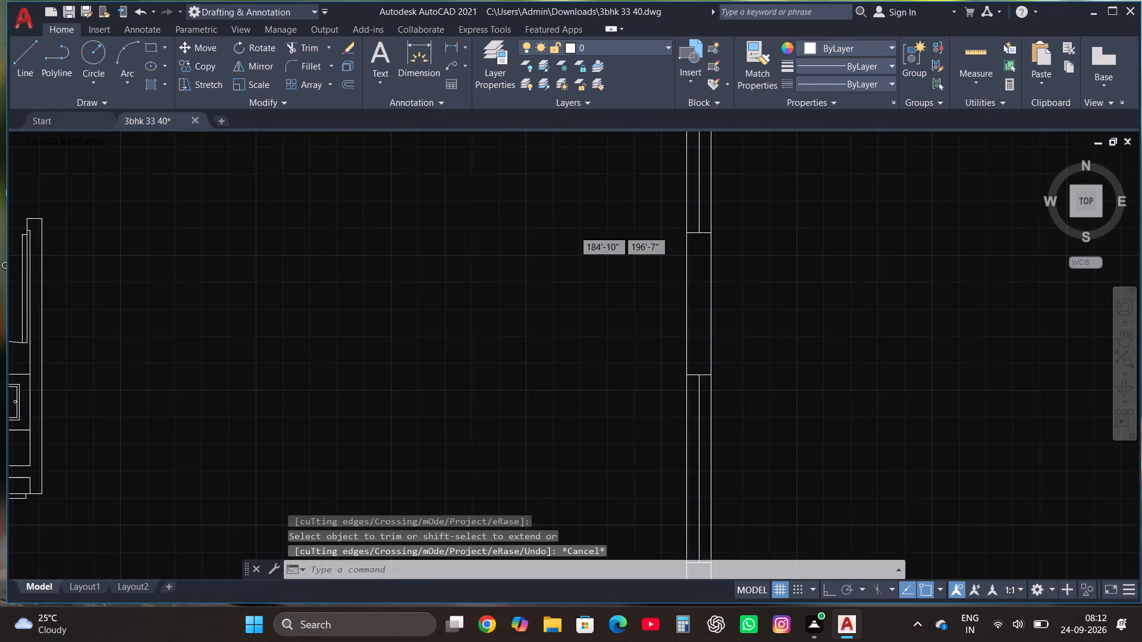
{"action": "scroll", "coordinate": [672, 247], "scroll_direction": "down", "scroll_amount": 1}
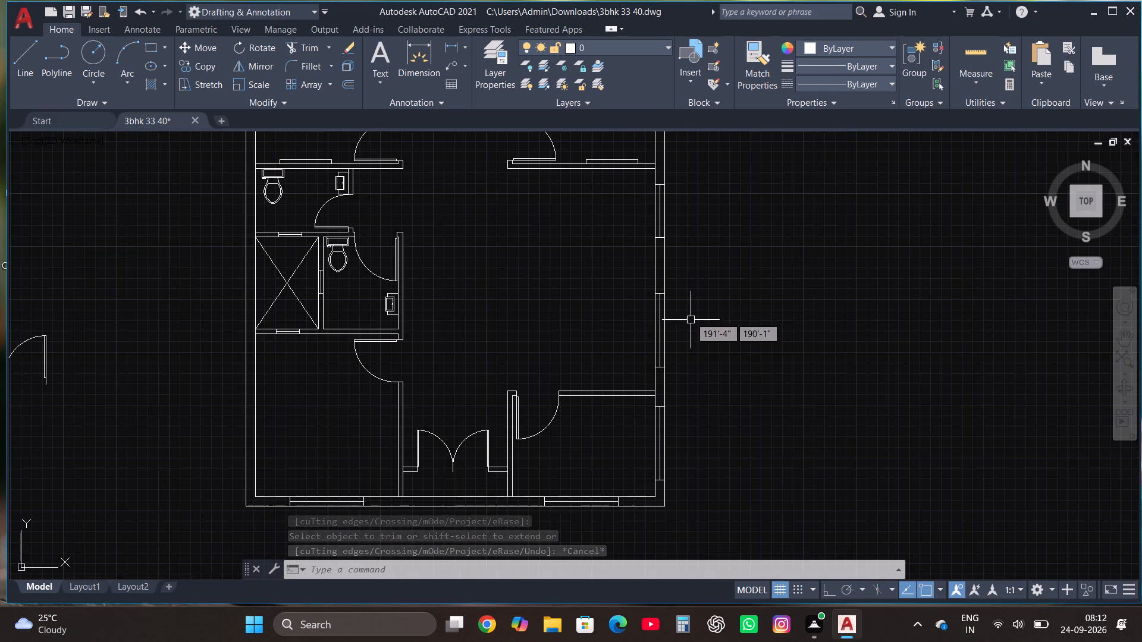
{"action": "scroll", "coordinate": [680, 304], "scroll_direction": "up", "scroll_amount": 2}
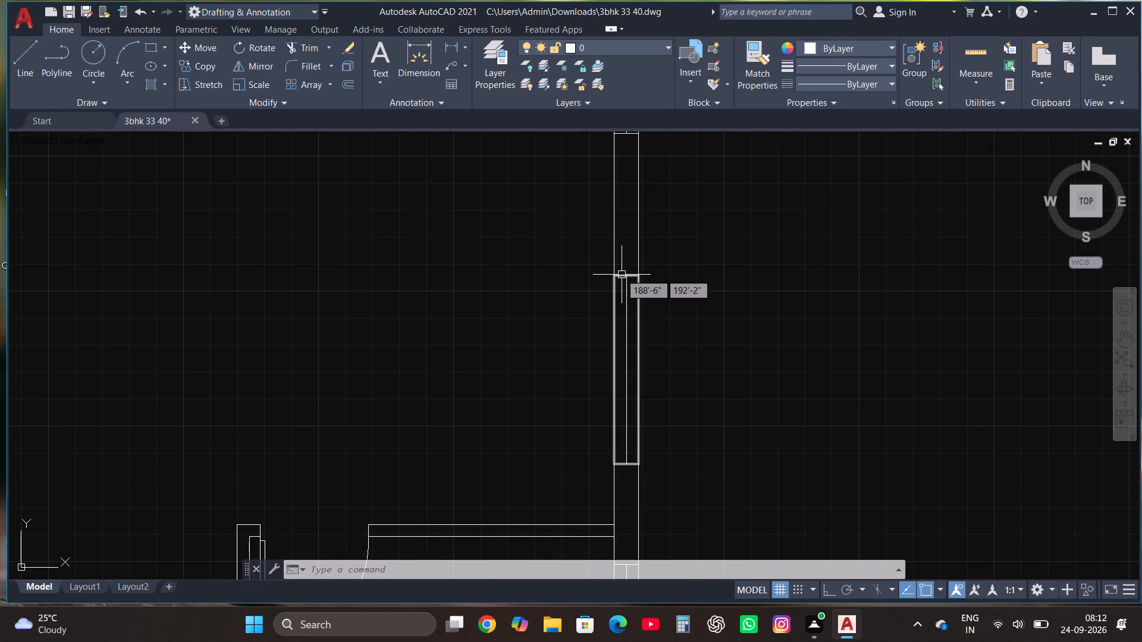
{"action": "left_click", "coordinate": [620, 273]}
{"action": "scroll", "coordinate": [638, 306], "scroll_direction": "up", "scroll_amount": 2}
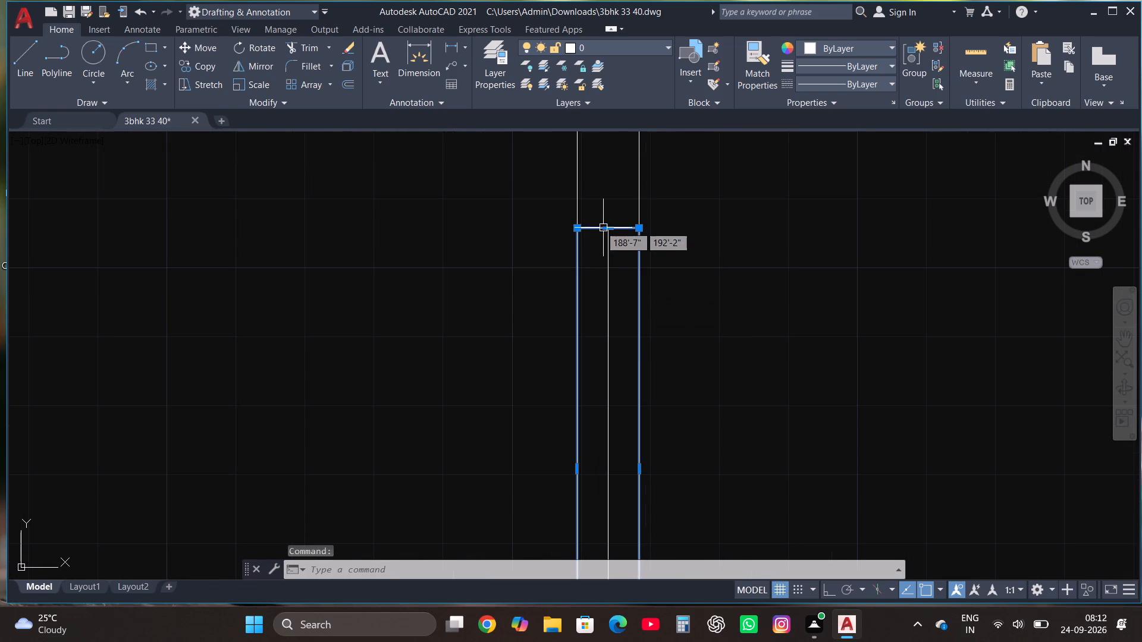
{"action": "left_click", "coordinate": [605, 225]}
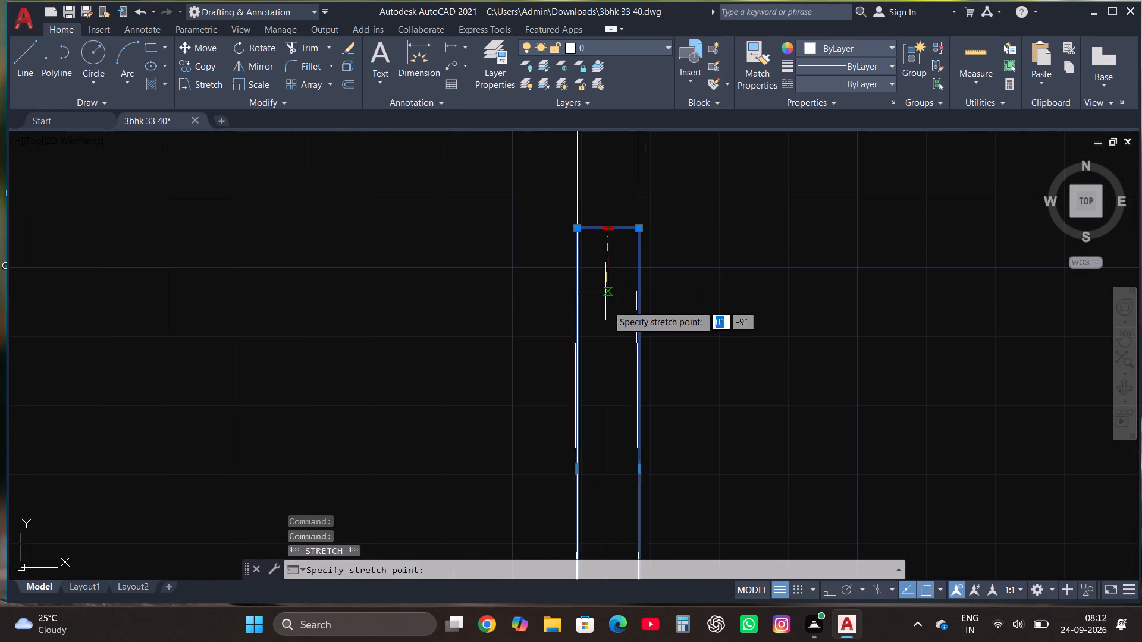
{"action": "left_click", "coordinate": [608, 320]}
{"action": "key", "text": "Escape"}
{"action": "scroll", "coordinate": [647, 267], "scroll_direction": "down", "scroll_amount": 3}
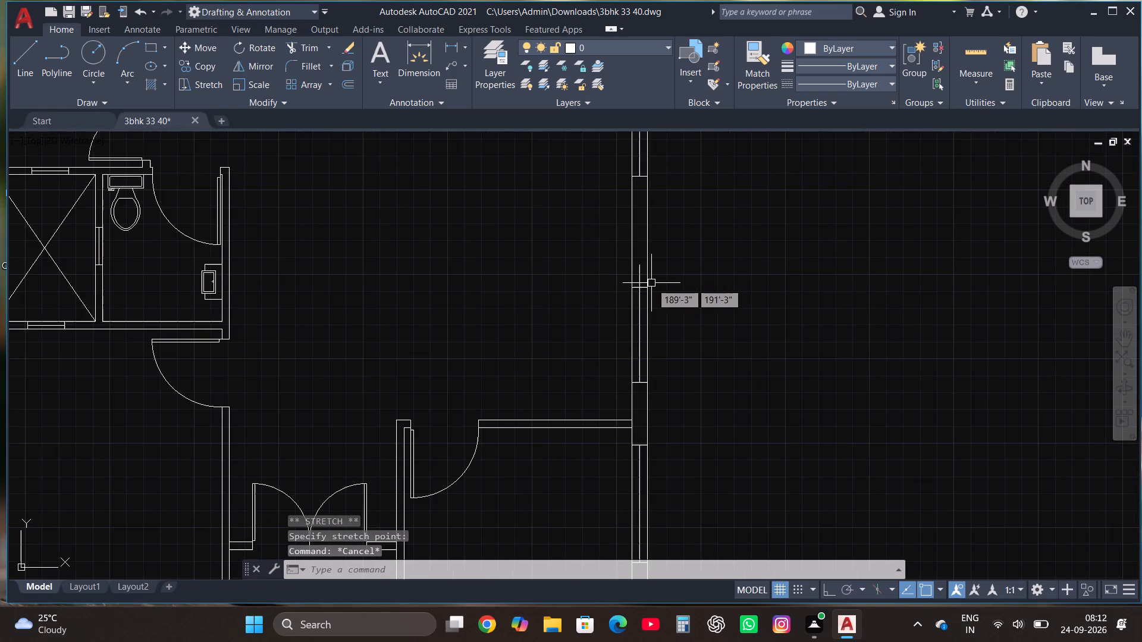
{"action": "scroll", "coordinate": [650, 262], "scroll_direction": "up", "scroll_amount": 1}
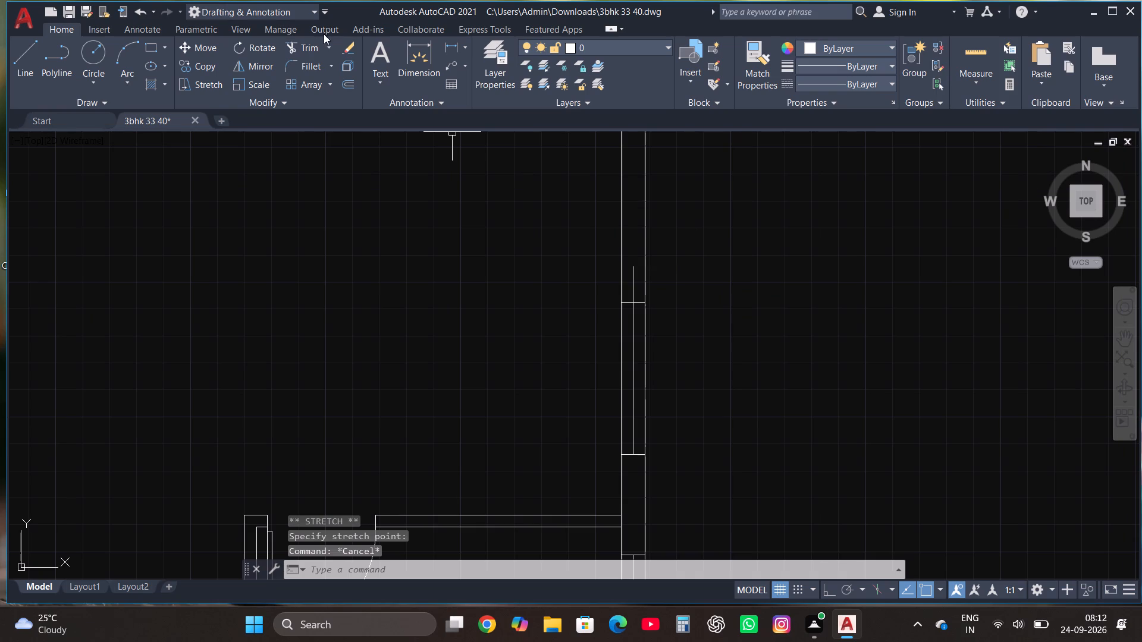
{"action": "left_click", "coordinate": [310, 49]}
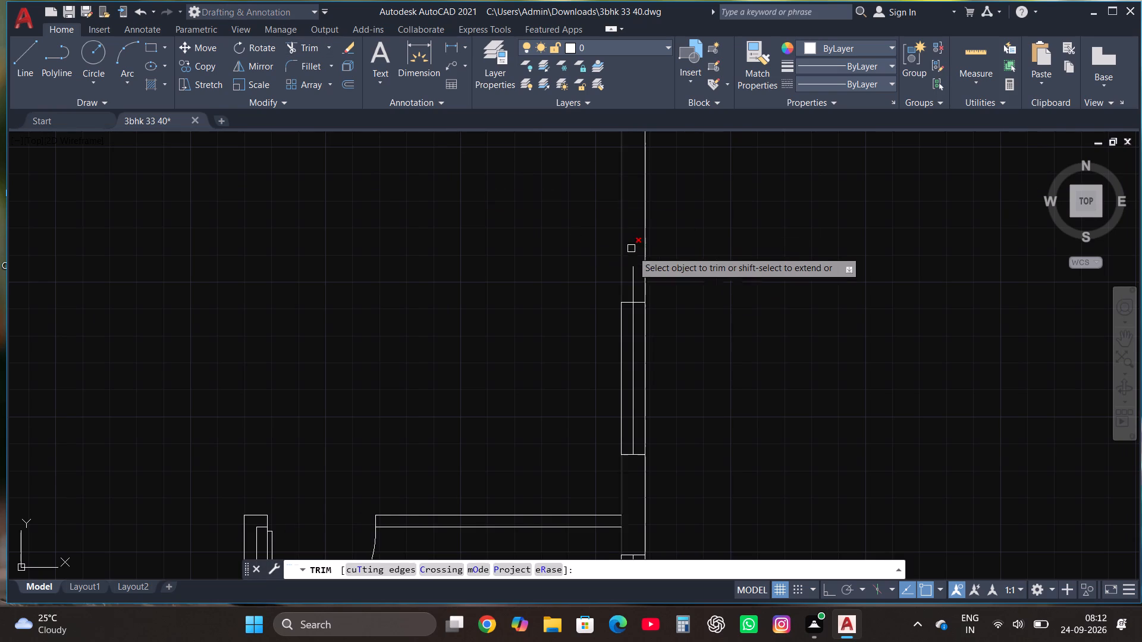
{"action": "left_click", "coordinate": [635, 267]}
{"action": "key", "text": "Escape"}
{"action": "scroll", "coordinate": [644, 266], "scroll_direction": "down", "scroll_amount": 2}
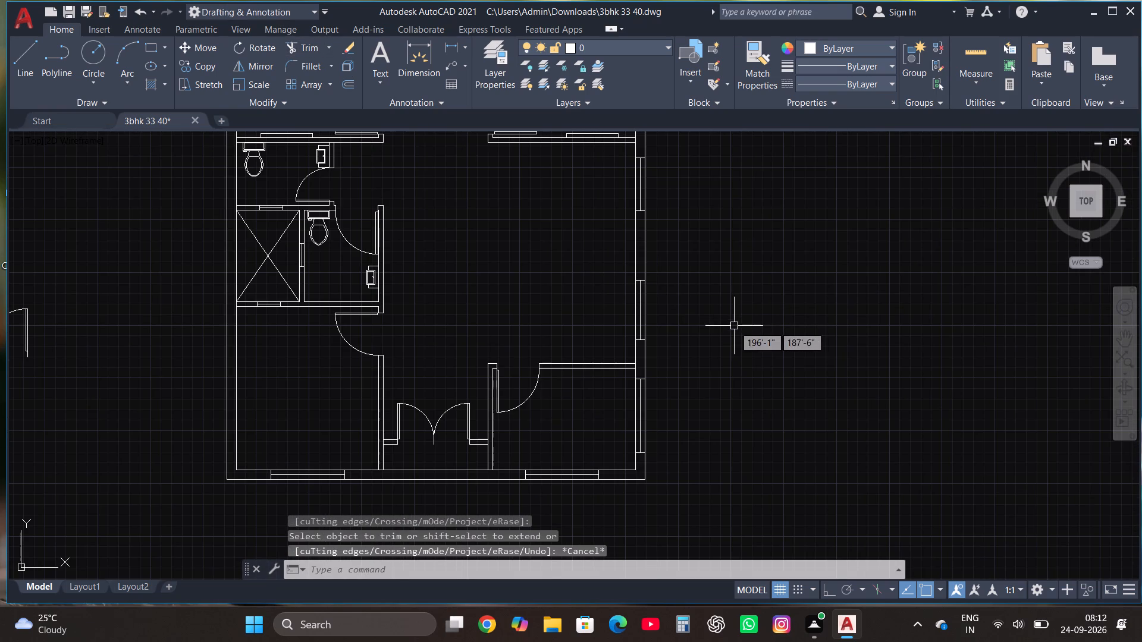
Draw a thin rectangular unit against the inner face of the hall's east wall, between the two shortened windows.
{"action": "left_click", "coordinate": [147, 50]}
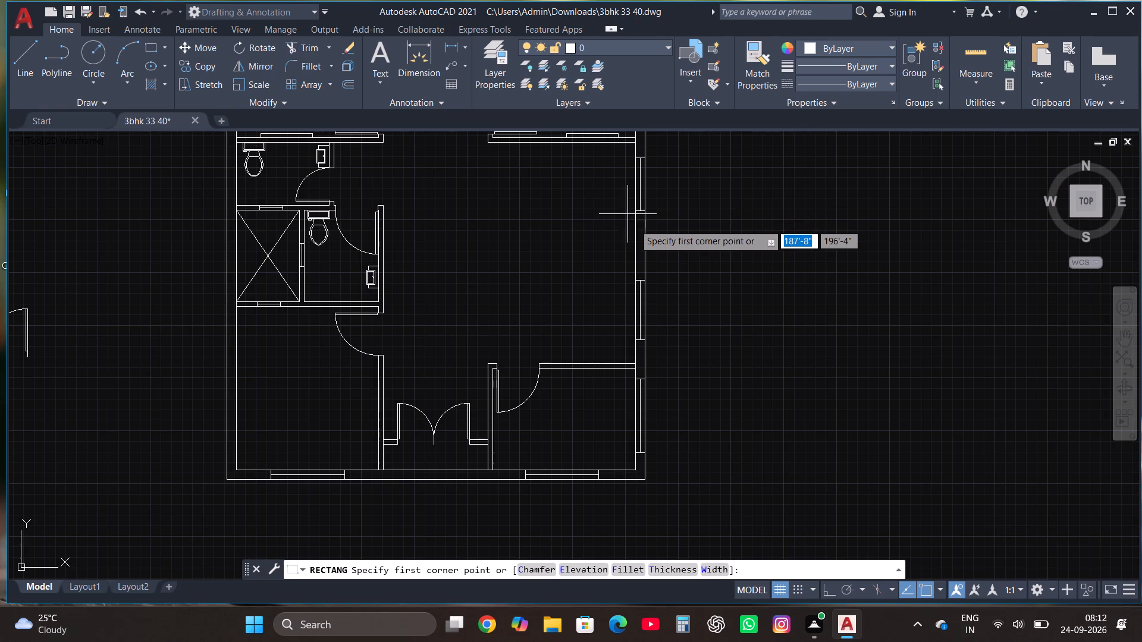
{"action": "scroll", "coordinate": [636, 228], "scroll_direction": "up", "scroll_amount": 2}
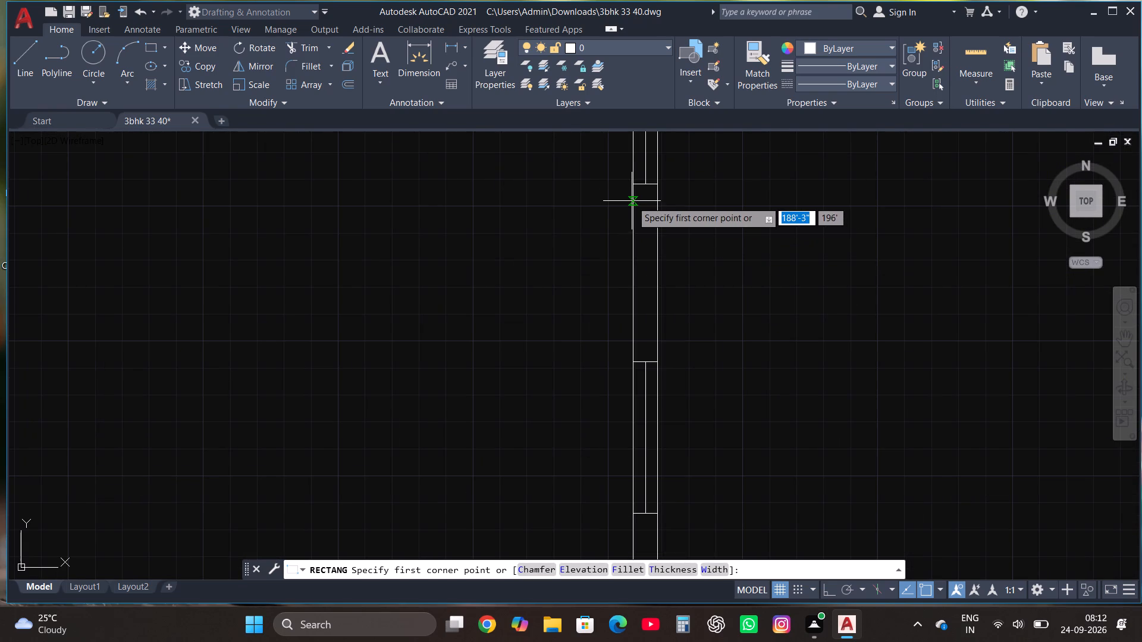
{"action": "left_click", "coordinate": [632, 199]}
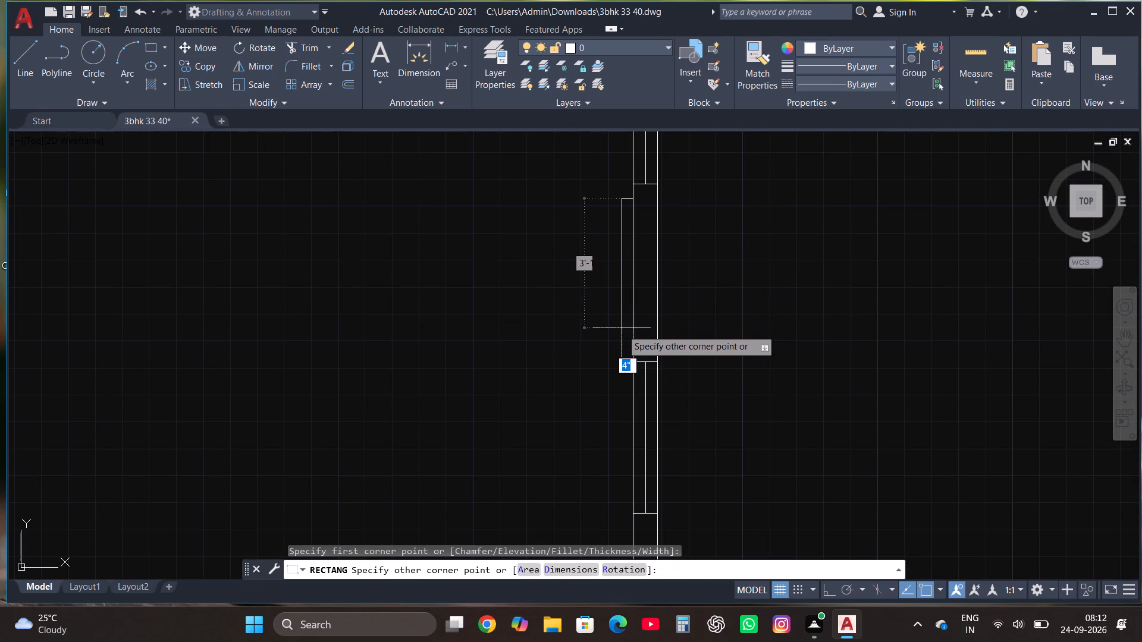
{"action": "left_click", "coordinate": [617, 340]}
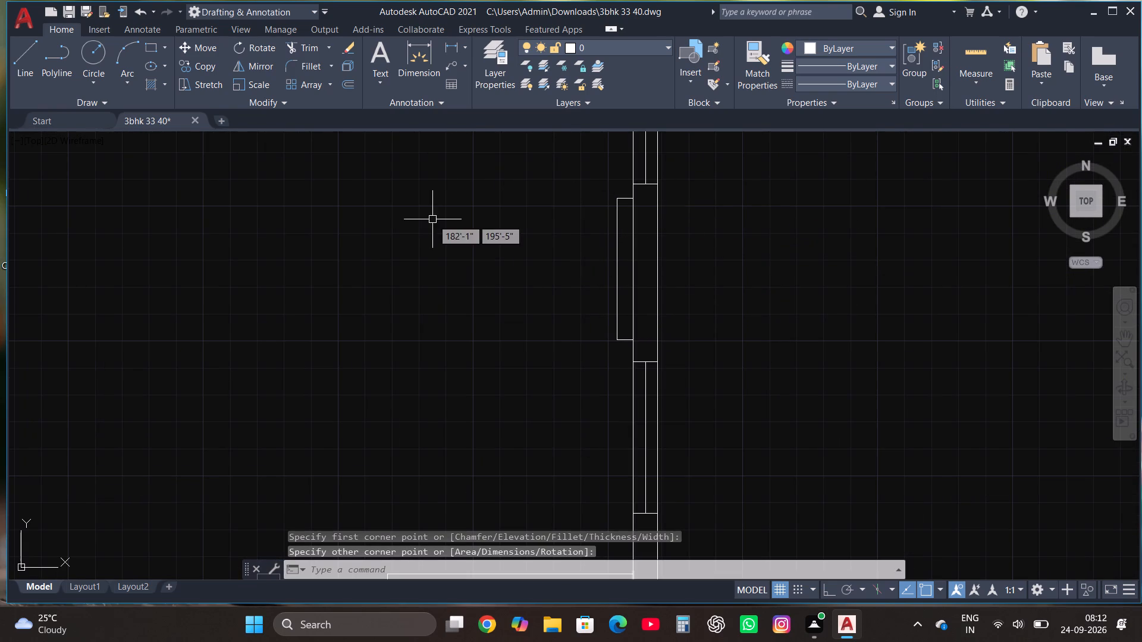
Draw a sofa seat rectangle about 5'-9" by 2'-5" in the upper part of the hall, below the top-right bedroom's wall.
{"action": "scroll", "coordinate": [573, 261], "scroll_direction": "down", "scroll_amount": 2}
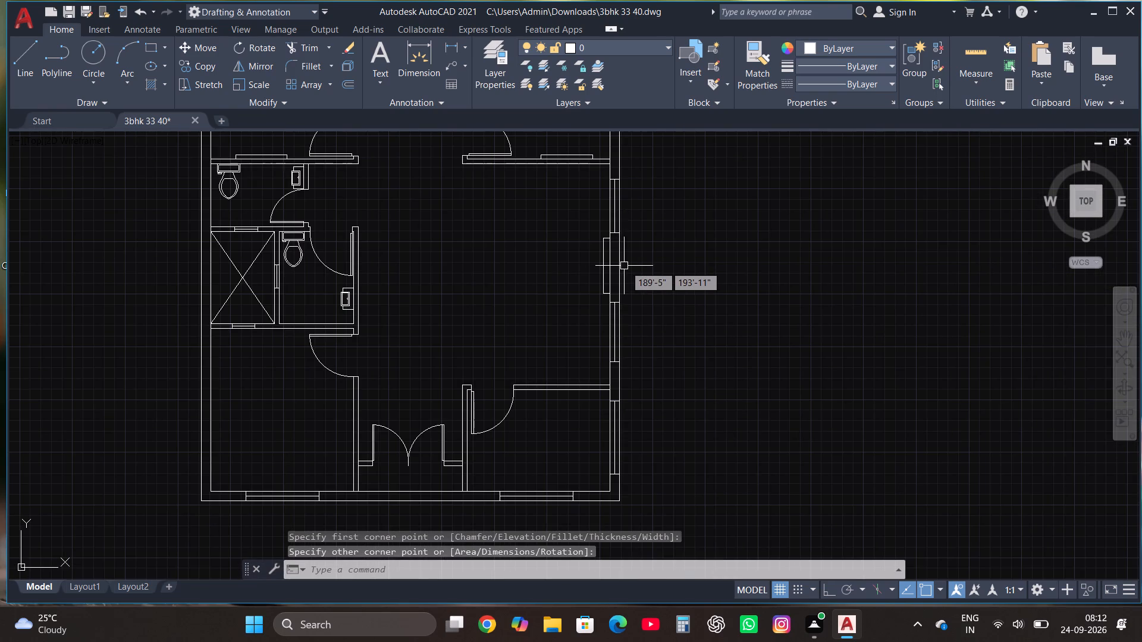
{"action": "scroll", "coordinate": [633, 266], "scroll_direction": "down", "scroll_amount": 1}
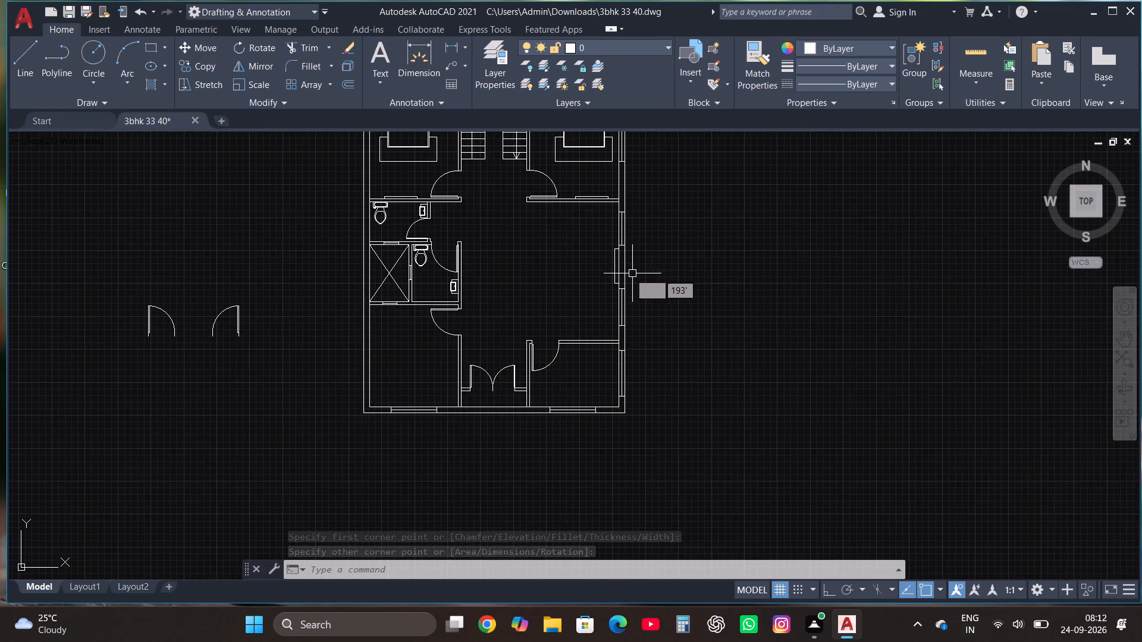
{"action": "scroll", "coordinate": [561, 231], "scroll_direction": "up", "scroll_amount": 2}
{"action": "left_click", "coordinate": [148, 43]}
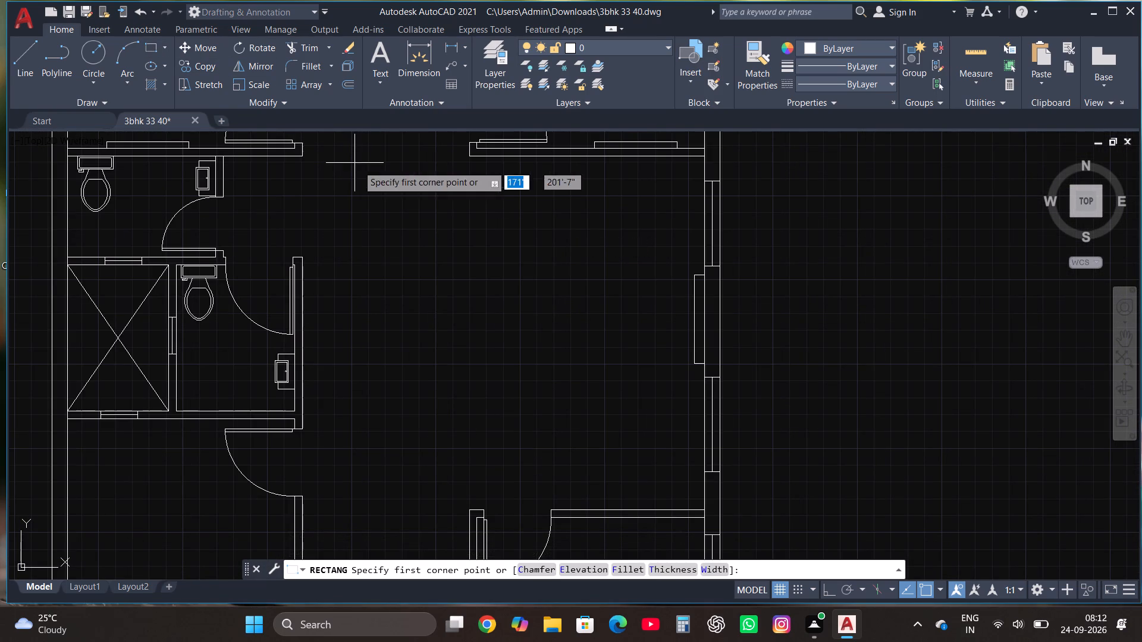
{"action": "scroll", "coordinate": [457, 224], "scroll_direction": "down", "scroll_amount": 1}
{"action": "scroll", "coordinate": [510, 215], "scroll_direction": "up", "scroll_amount": 1}
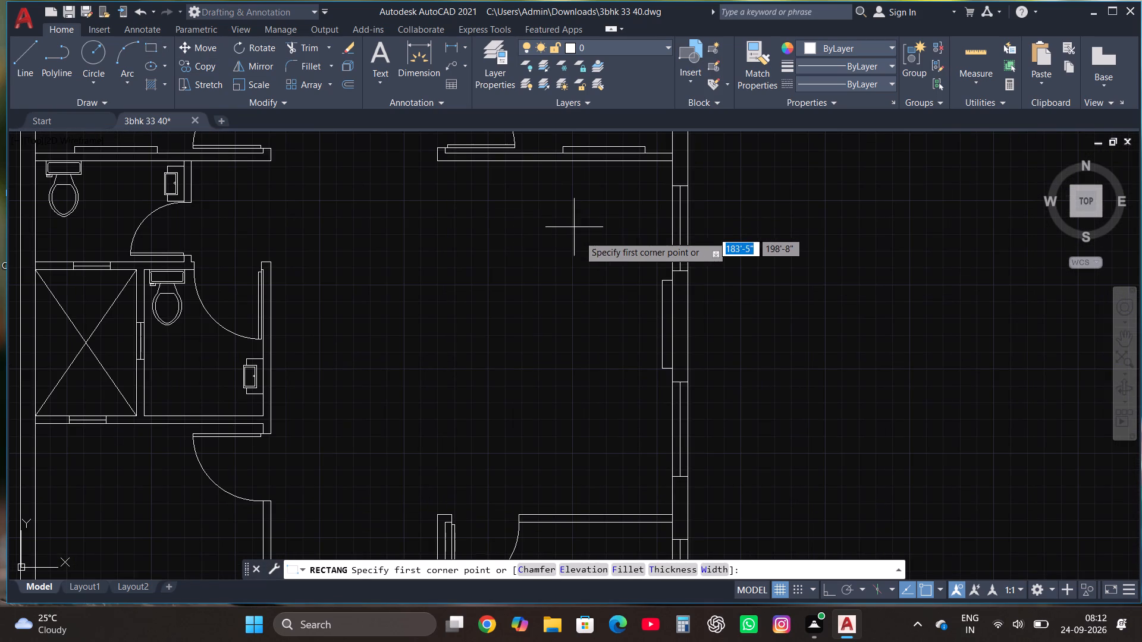
{"action": "left_click", "coordinate": [583, 247]}
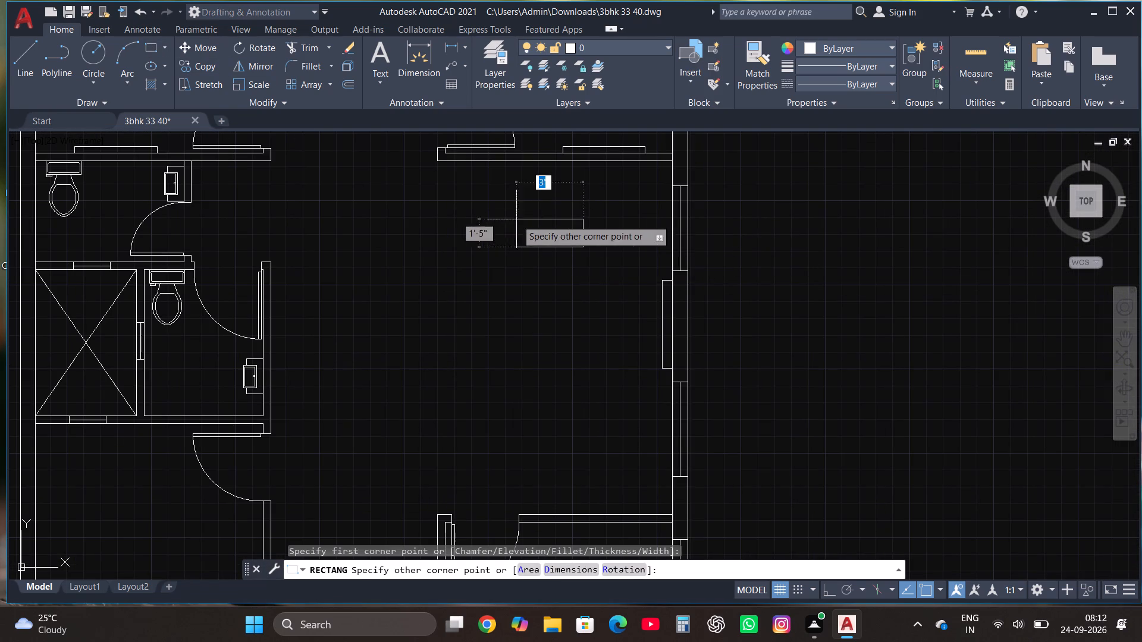
{"action": "left_click", "coordinate": [466, 199]}
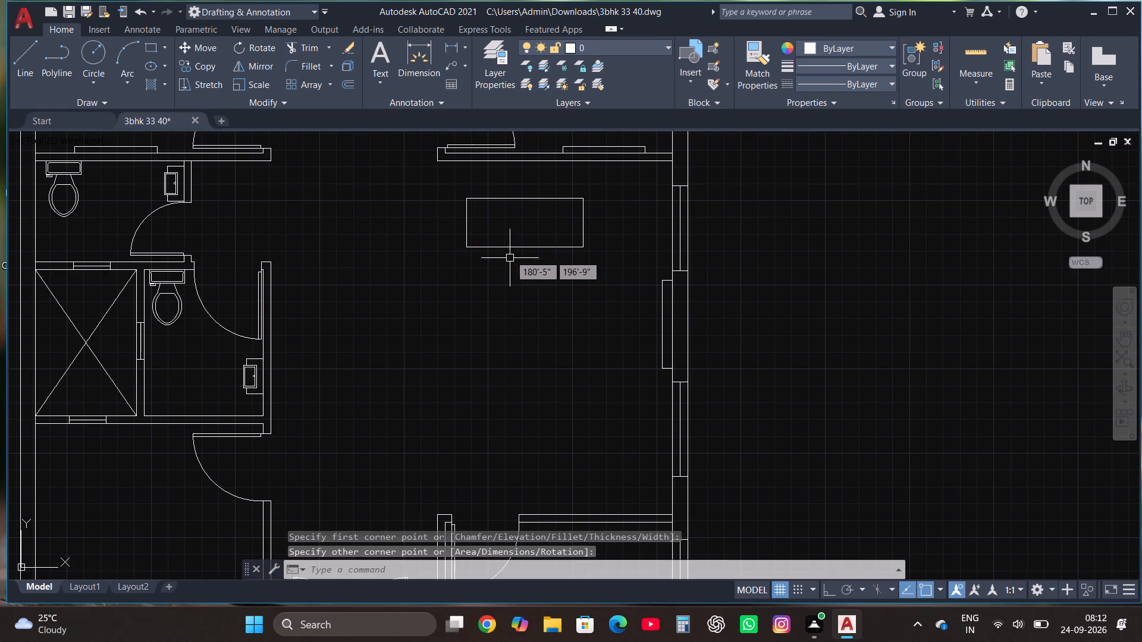
With Ortho on, draw the sofa's arms and back as lines around the seat's sides and top, about 3'-3" deep overall.
{"action": "left_click", "coordinate": [32, 49]}
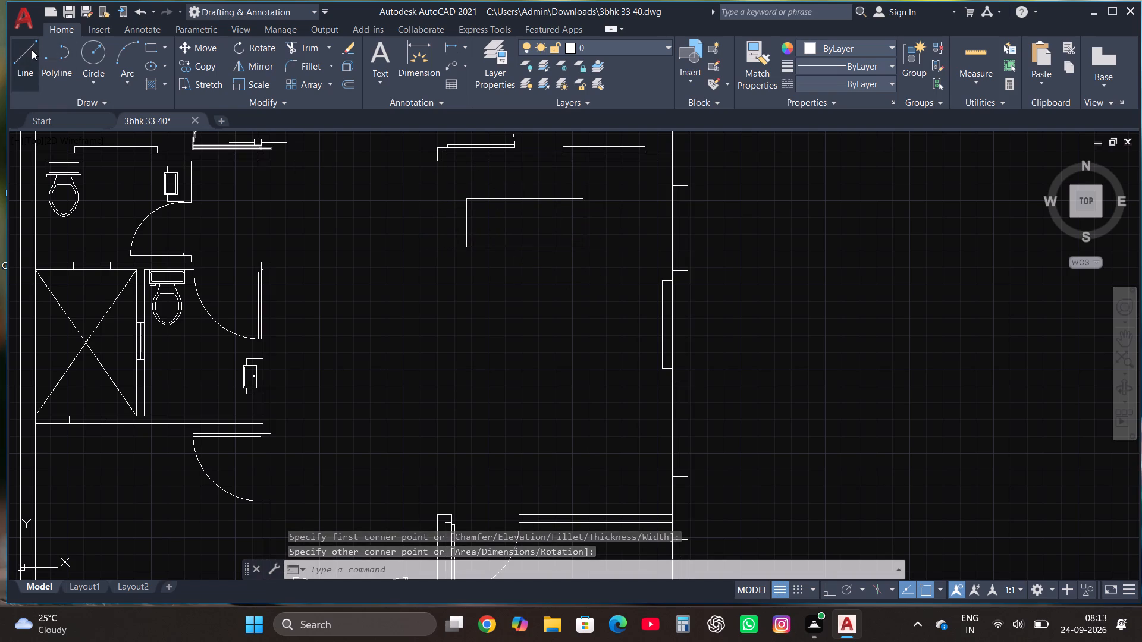
{"action": "left_click", "coordinate": [464, 245]}
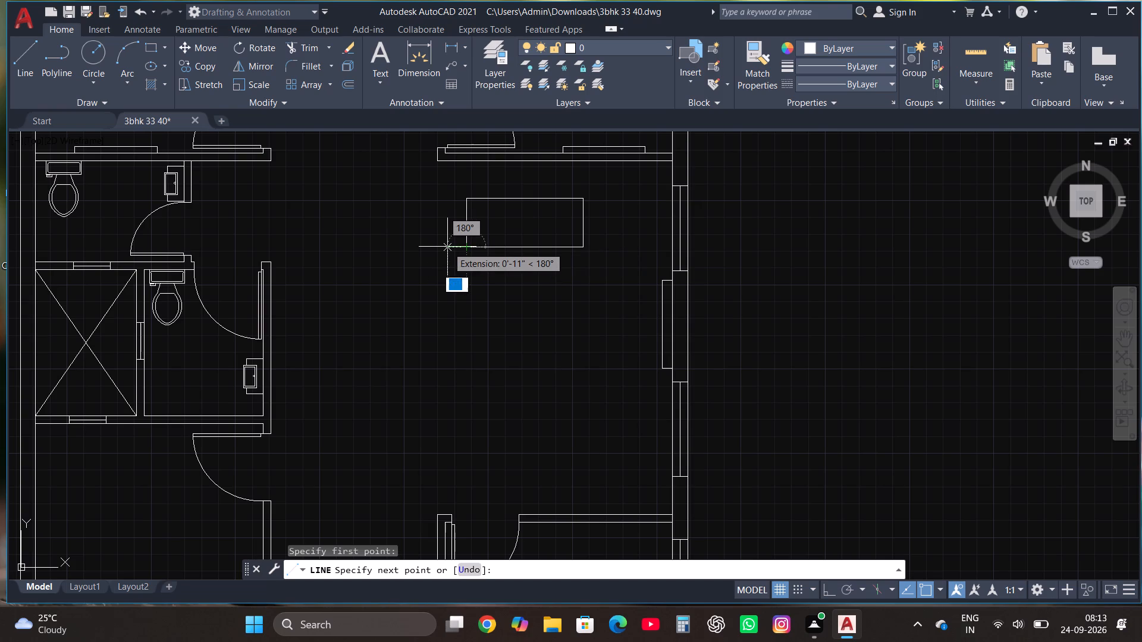
{"action": "scroll", "coordinate": [447, 247], "scroll_direction": "up", "scroll_amount": 3}
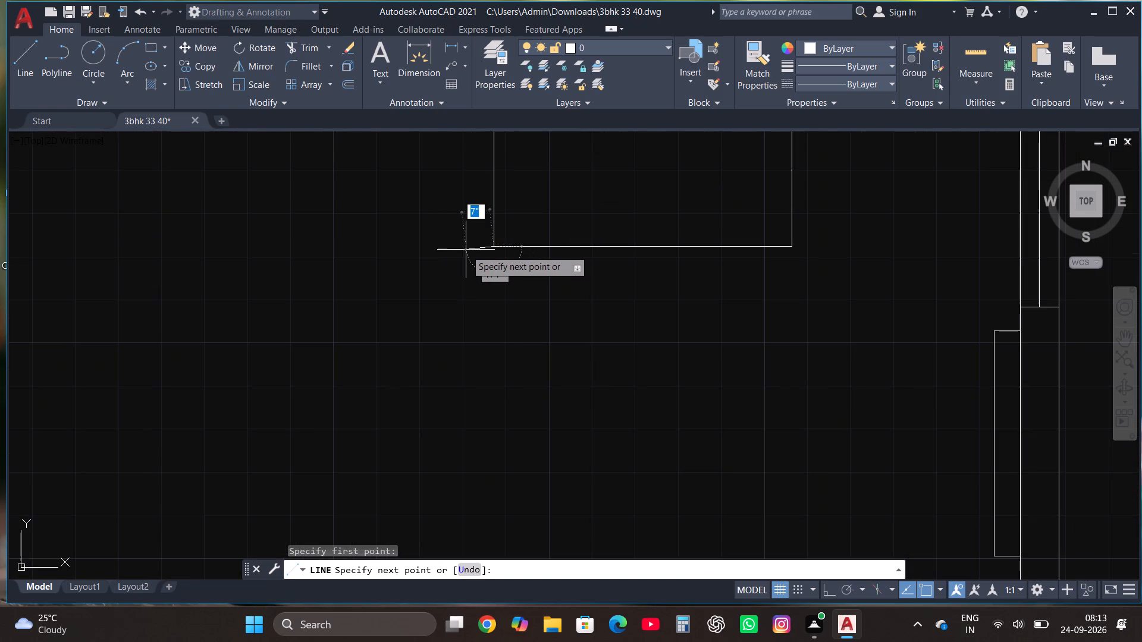
{"action": "key", "text": "F8"}
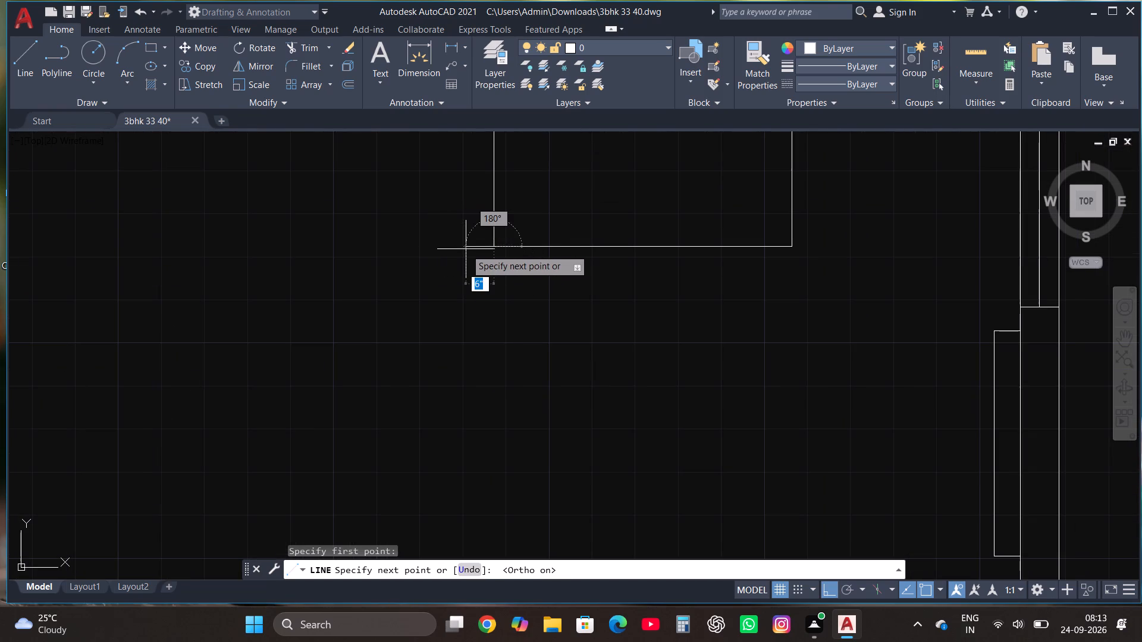
{"action": "left_click", "coordinate": [466, 249]}
{"action": "scroll", "coordinate": [466, 249], "scroll_direction": "down", "scroll_amount": 3}
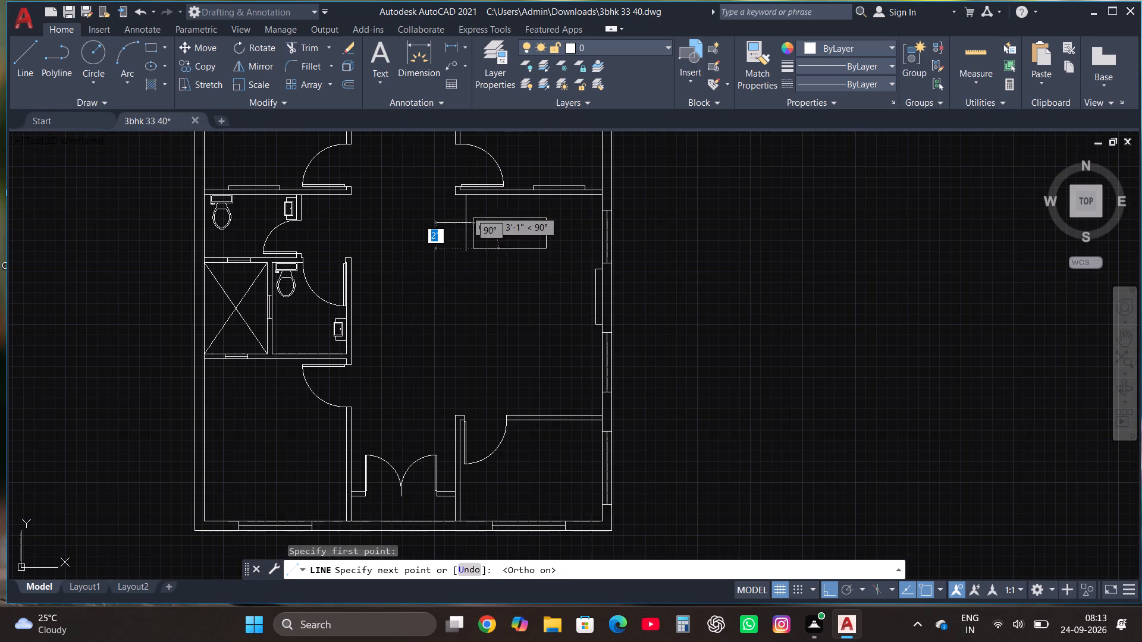
{"action": "scroll", "coordinate": [465, 251], "scroll_direction": "up", "scroll_amount": 4}
{"action": "left_click", "coordinate": [462, 242]}
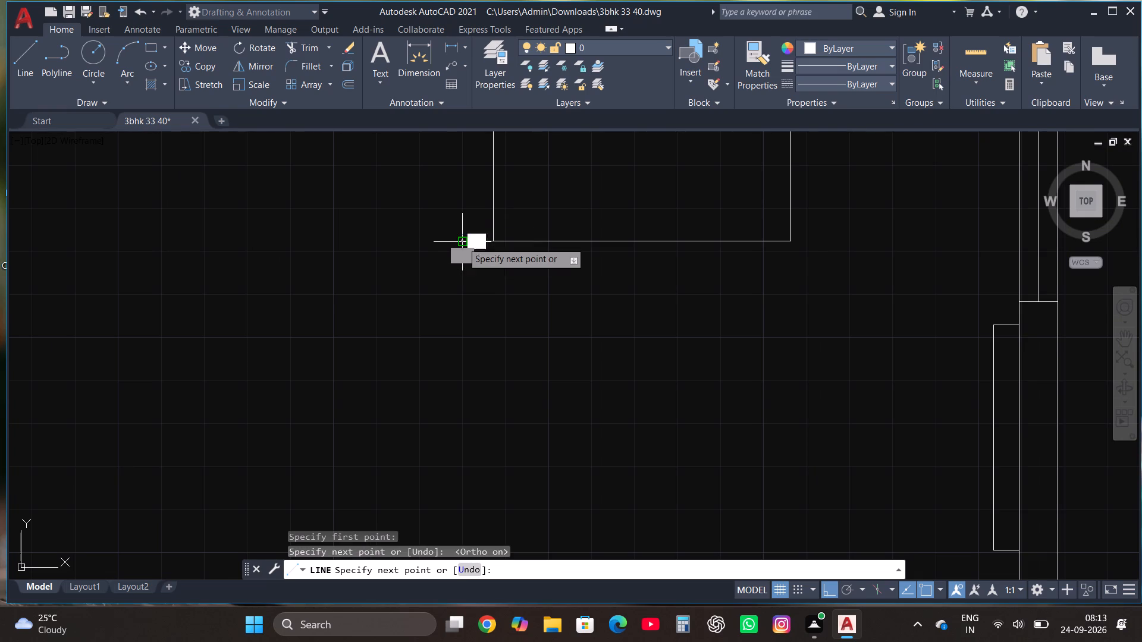
{"action": "scroll", "coordinate": [462, 242], "scroll_direction": "down", "scroll_amount": 3}
{"action": "scroll", "coordinate": [465, 211], "scroll_direction": "up", "scroll_amount": 3}
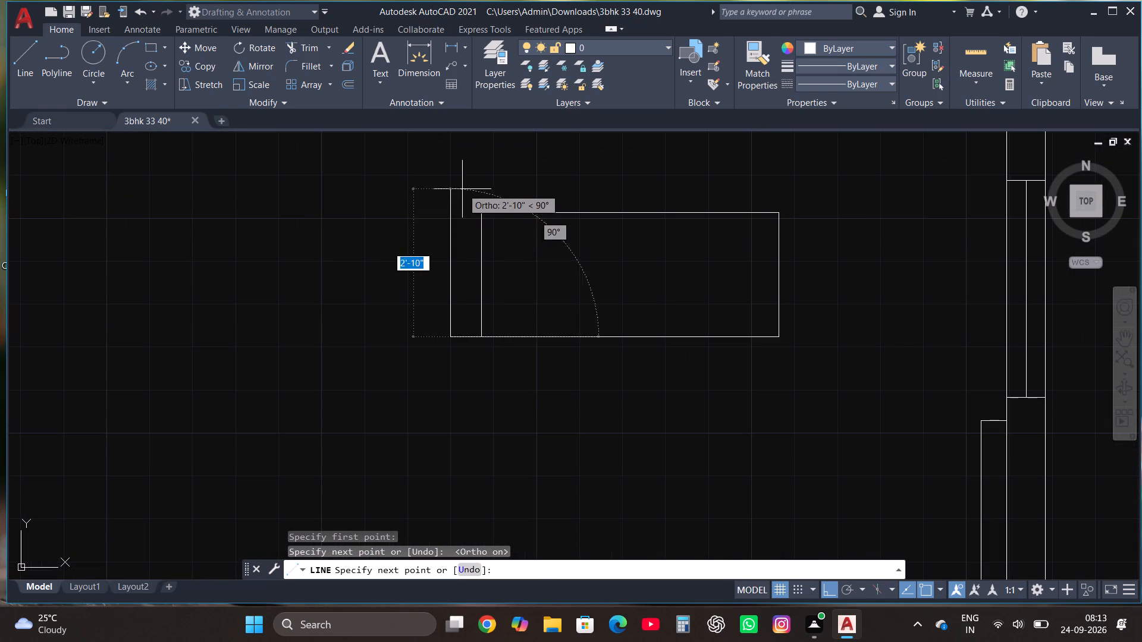
{"action": "left_click", "coordinate": [456, 169]}
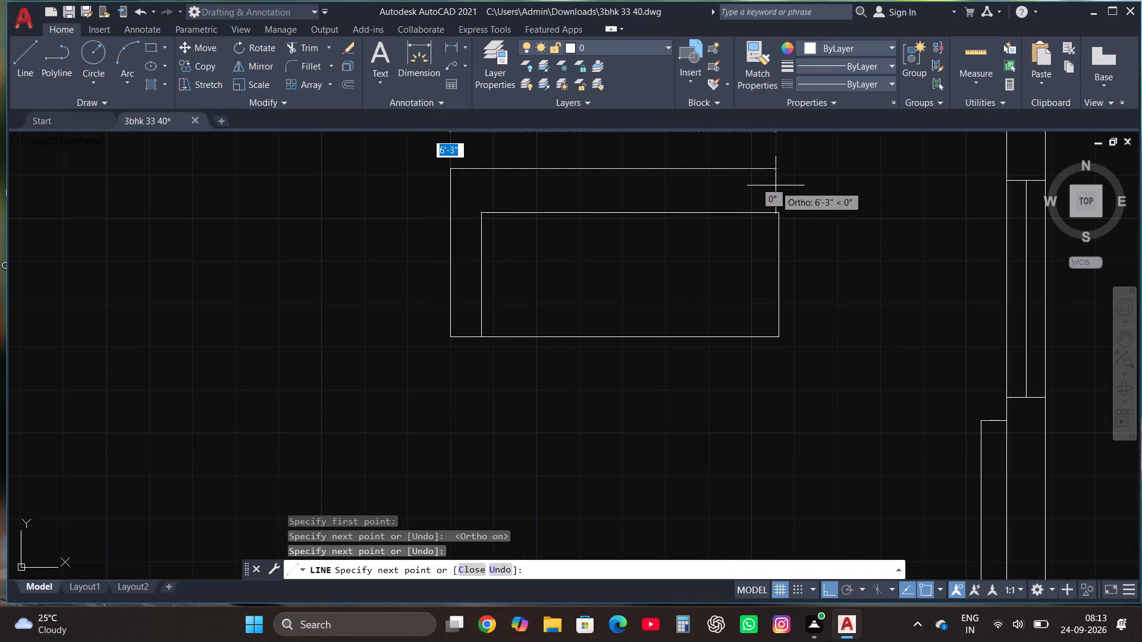
{"action": "left_click", "coordinate": [805, 190]}
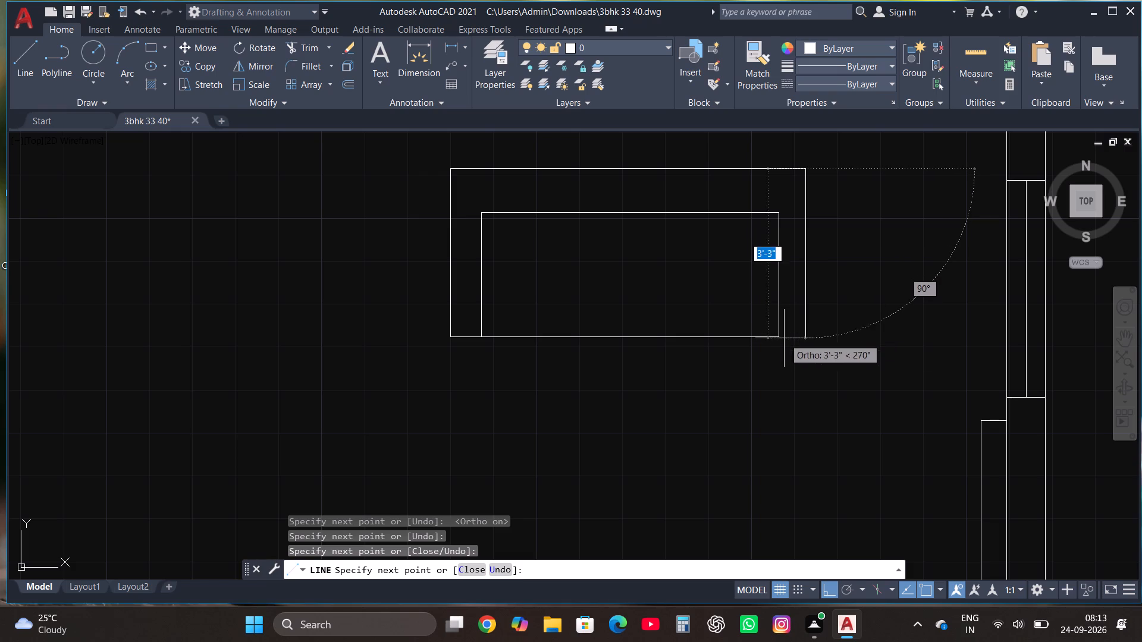
{"action": "left_click", "coordinate": [796, 339]}
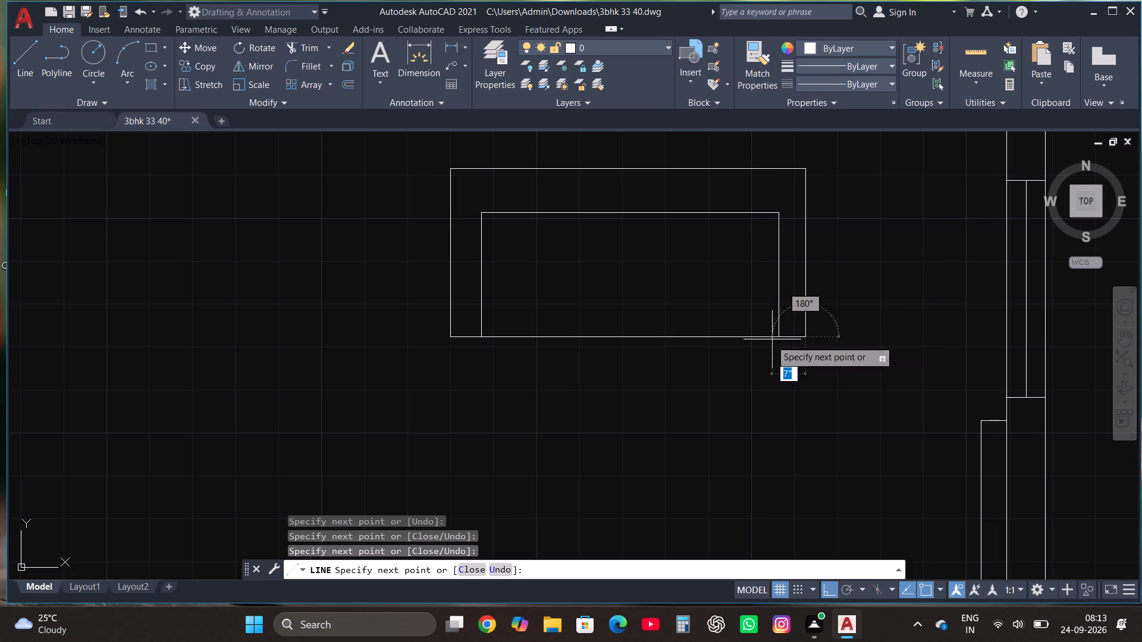
{"action": "left_click", "coordinate": [765, 341]}
{"action": "key", "text": "Escape"}
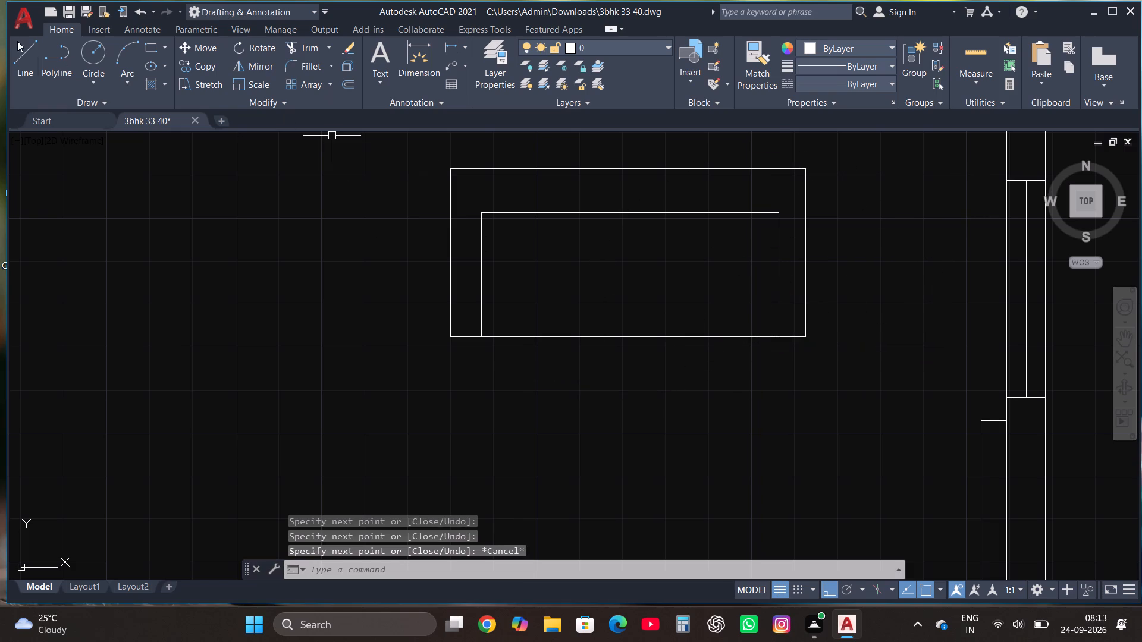
Divide the sofa seat with a vertical line from its upper edge's midpoint, and trim the part protruding below the seat.
{"action": "left_click", "coordinate": [27, 49]}
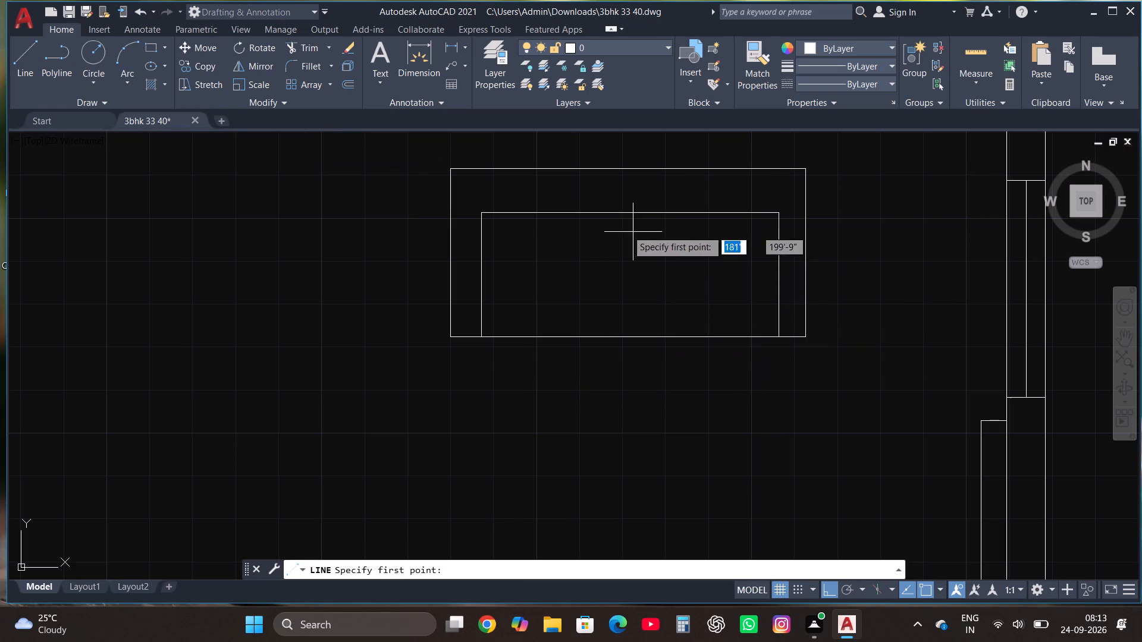
{"action": "left_click", "coordinate": [630, 212]}
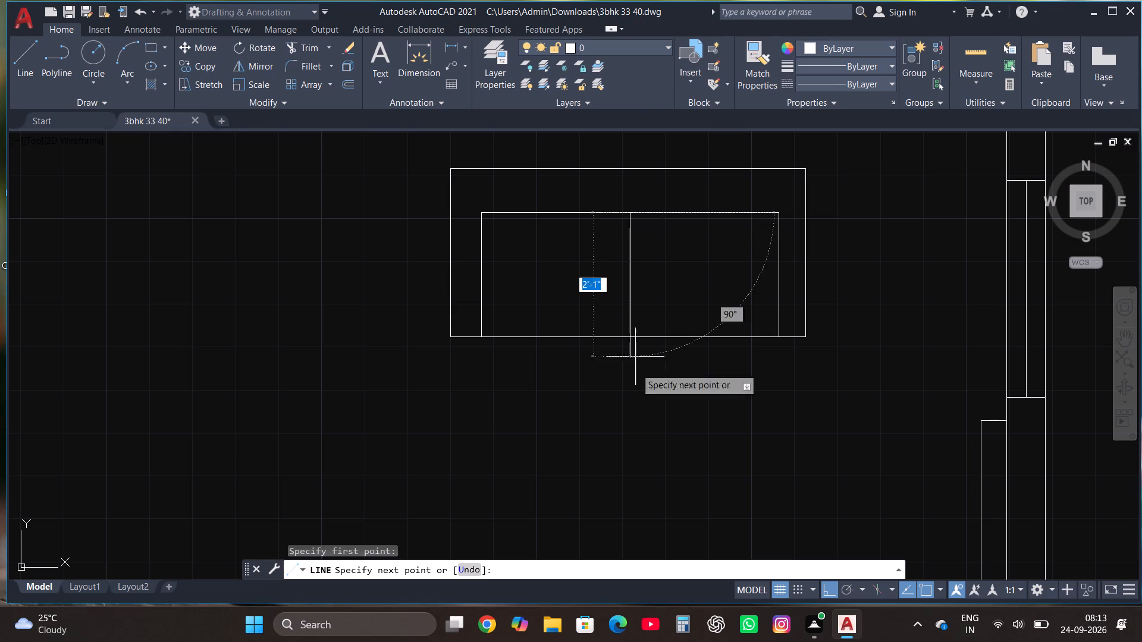
{"action": "left_click", "coordinate": [635, 389]}
{"action": "key", "text": "Escape"}
{"action": "left_click", "coordinate": [312, 45]}
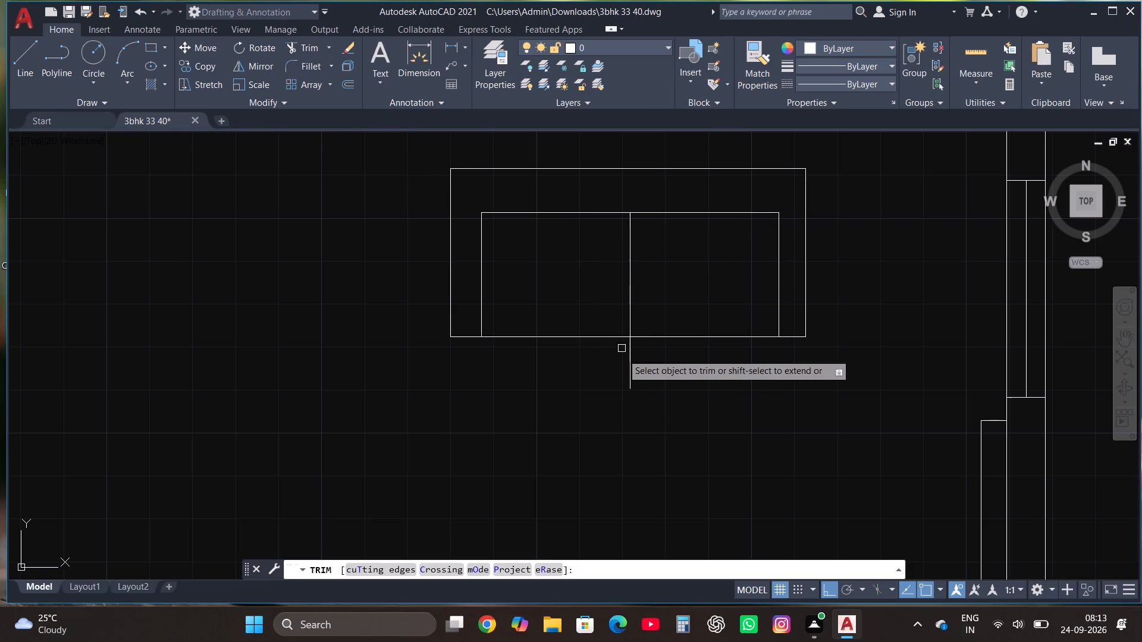
{"action": "left_click", "coordinate": [626, 363]}
{"action": "key", "text": "Escape"}
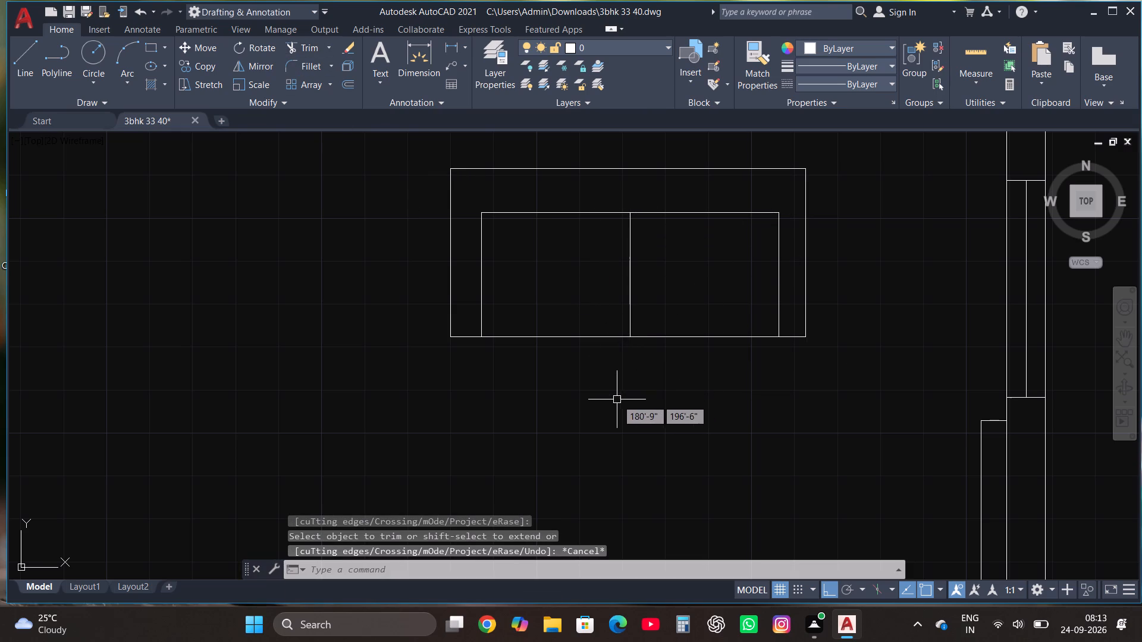
Draw a horizontal line across the sofa seat just below its upper edge, and trim the end protruding past the seat.
{"action": "left_click", "coordinate": [22, 51]}
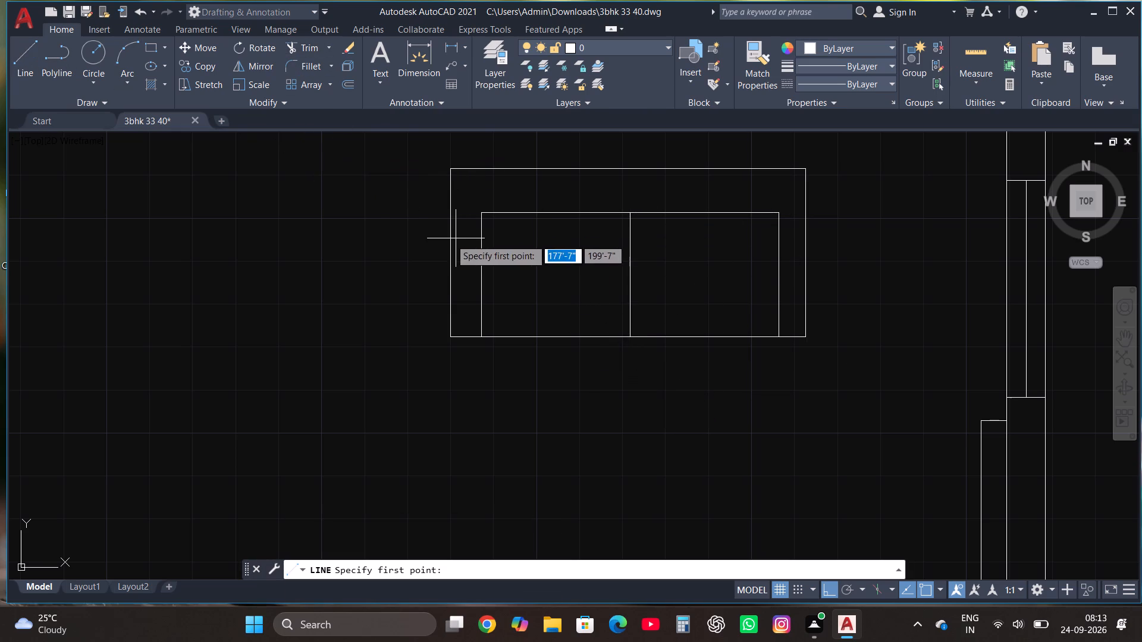
{"action": "left_click", "coordinate": [483, 226]}
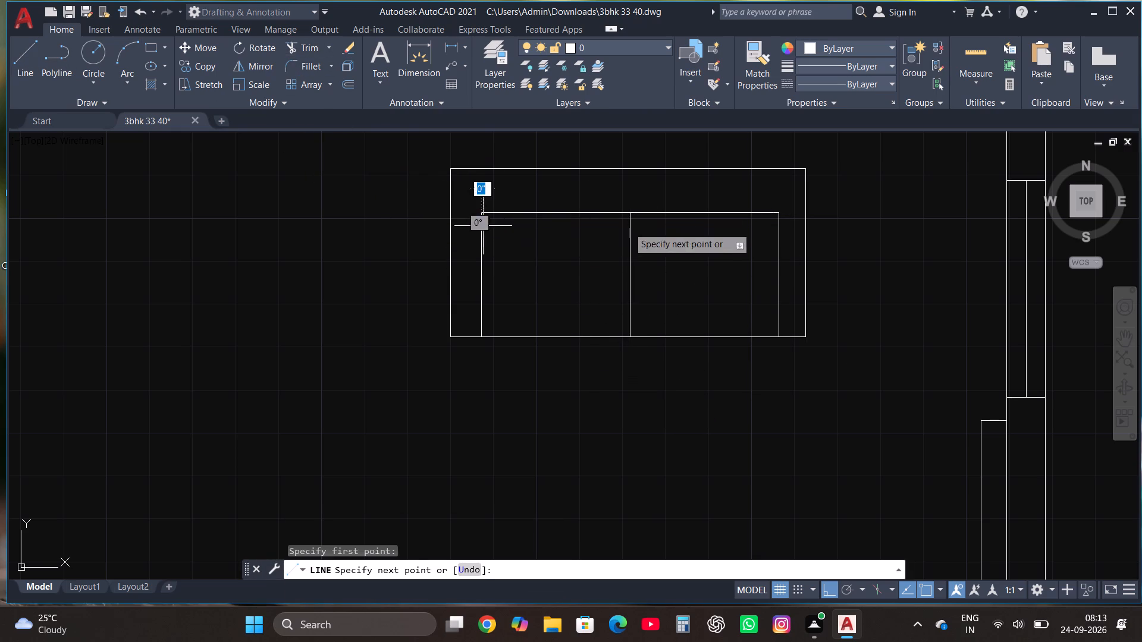
{"action": "left_click", "coordinate": [795, 224]}
{"action": "key", "text": "Escape"}
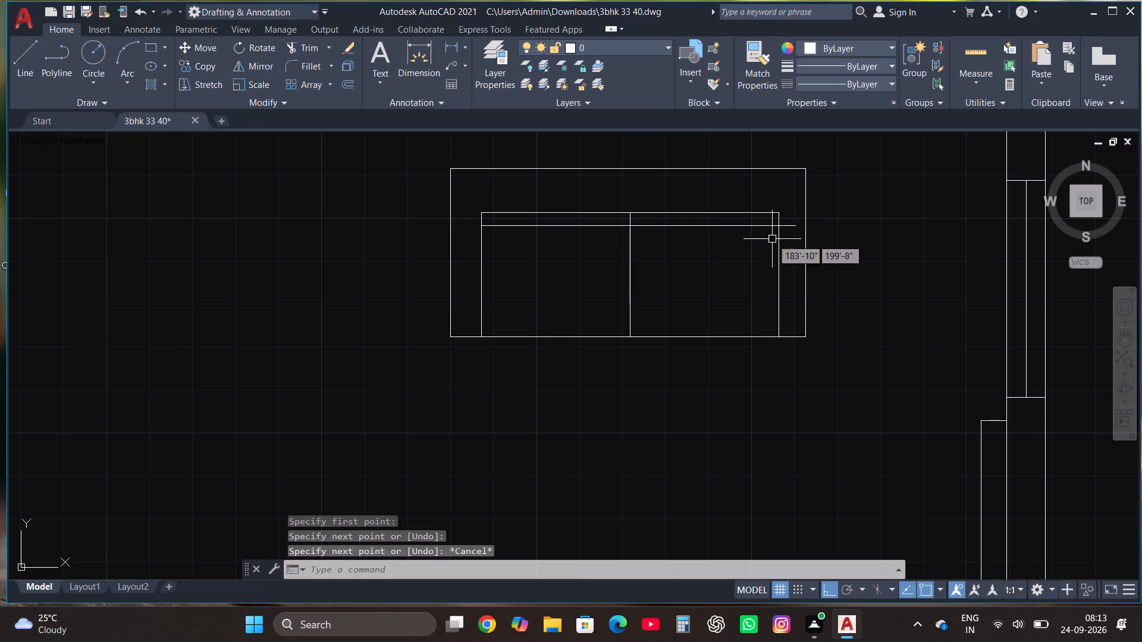
{"action": "left_click", "coordinate": [313, 43]}
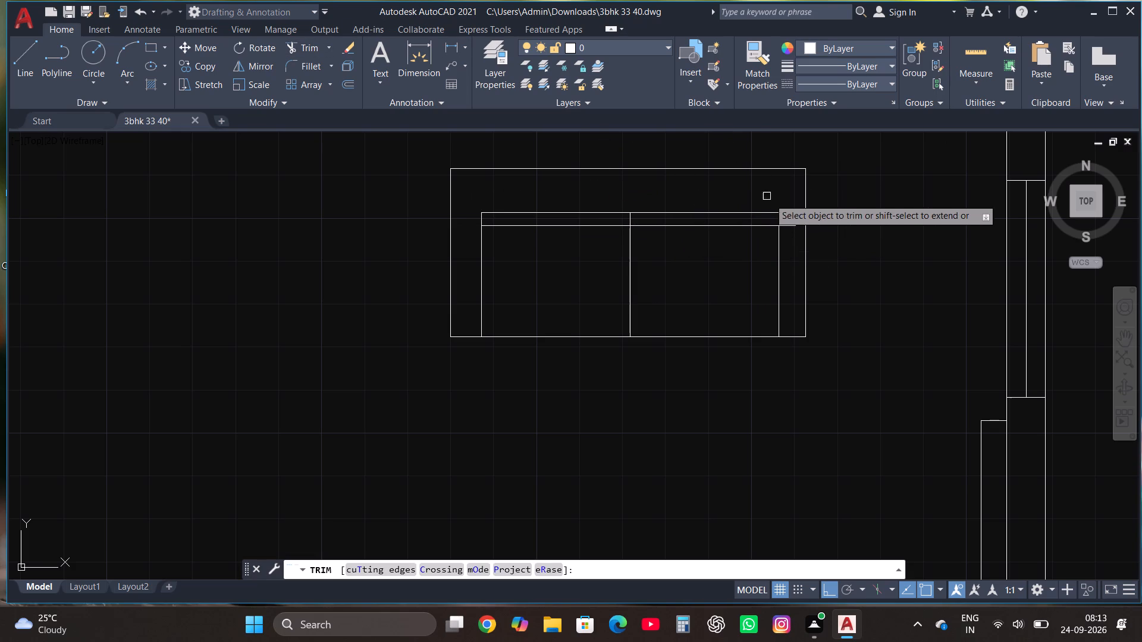
{"action": "left_click", "coordinate": [786, 229]}
{"action": "key", "text": "Escape"}
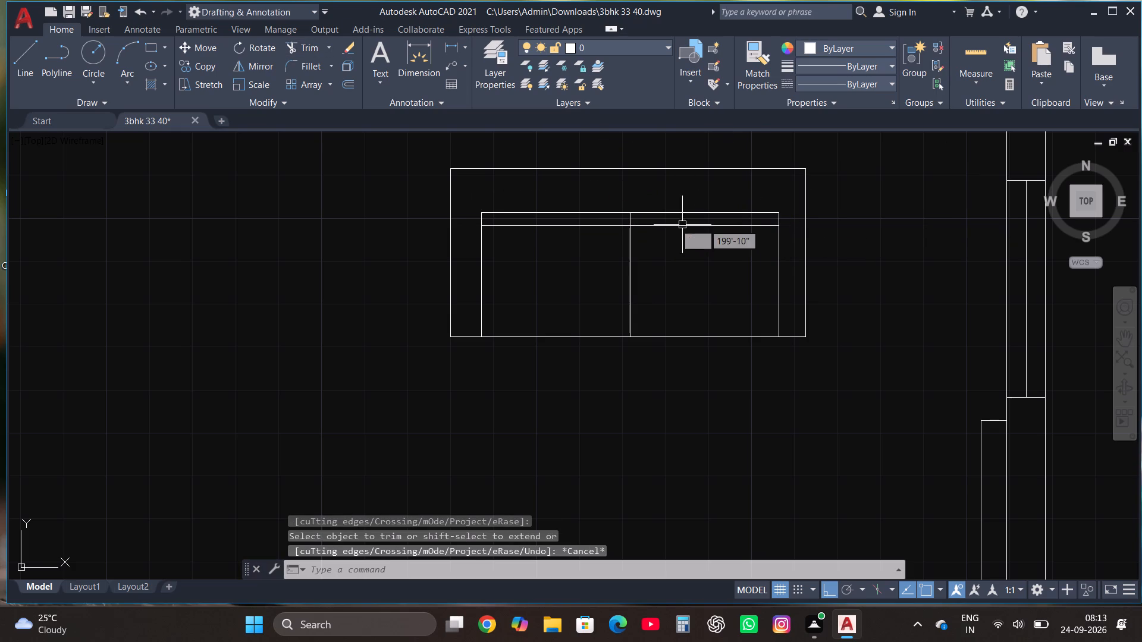
Copy the sofa seat's horizontal line a short distance below itself.
{"action": "left_click", "coordinate": [598, 224]}
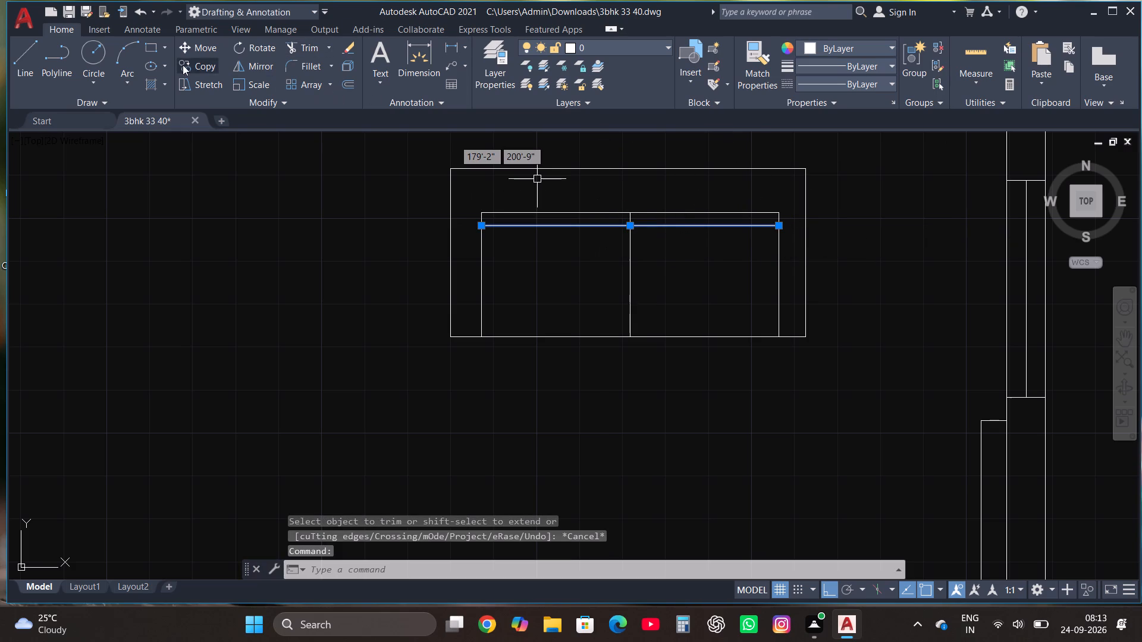
{"action": "left_click", "coordinate": [206, 62]}
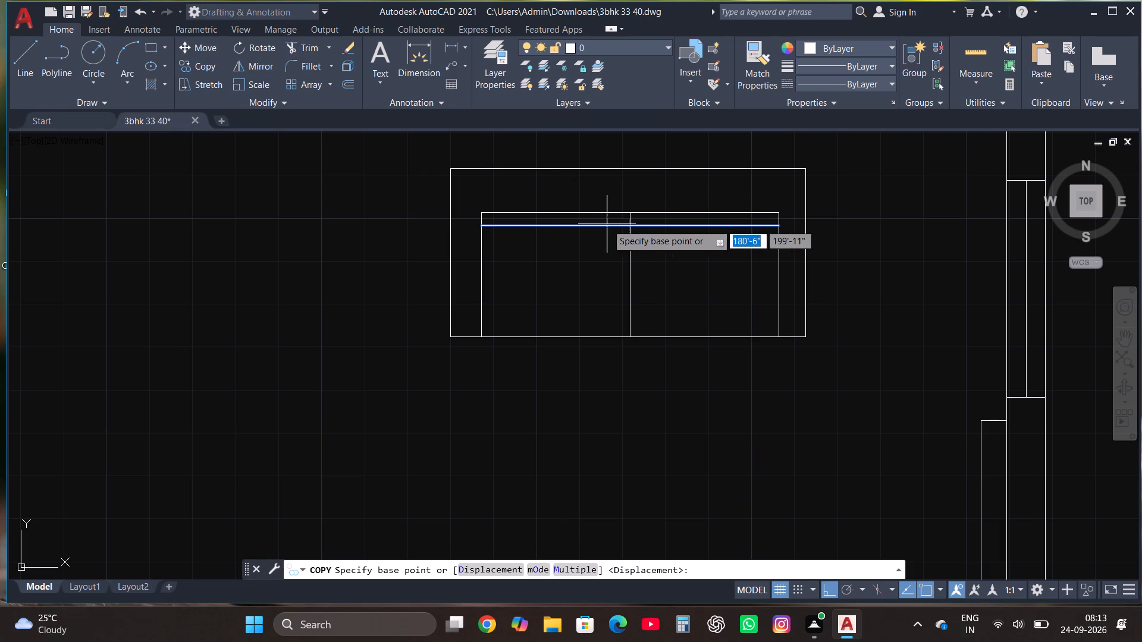
{"action": "left_click", "coordinate": [607, 225]}
{"action": "left_click", "coordinate": [609, 240]}
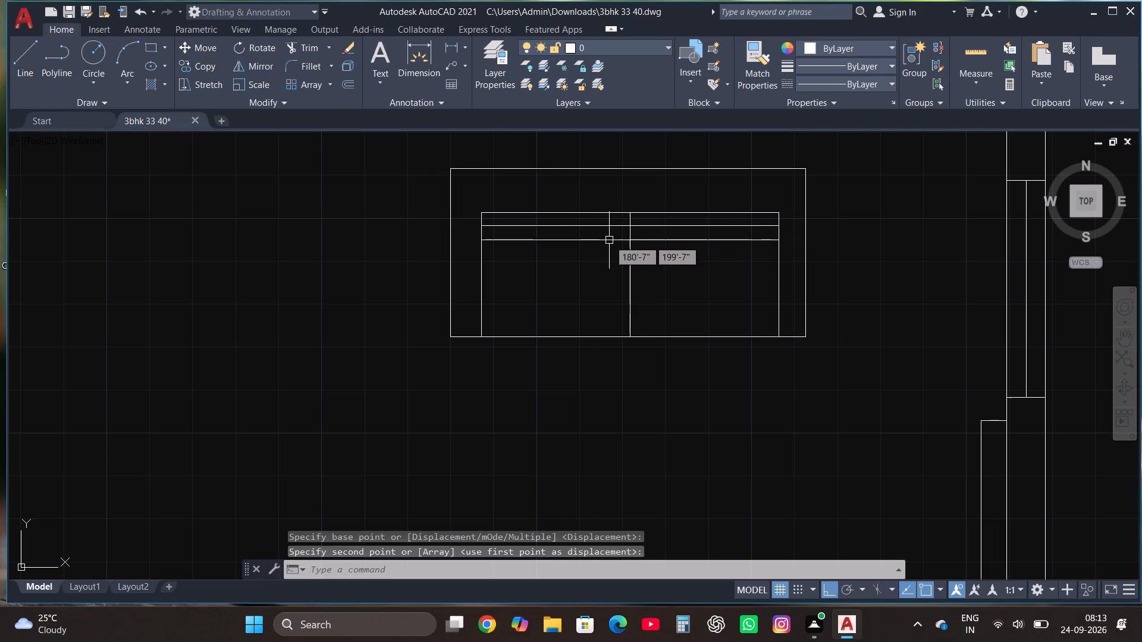
{"action": "key", "text": "Escape"}
Shift the sofa's outer back line a few inches down toward the seat with Ortho on.
{"action": "scroll", "coordinate": [527, 171], "scroll_direction": "down", "scroll_amount": 2}
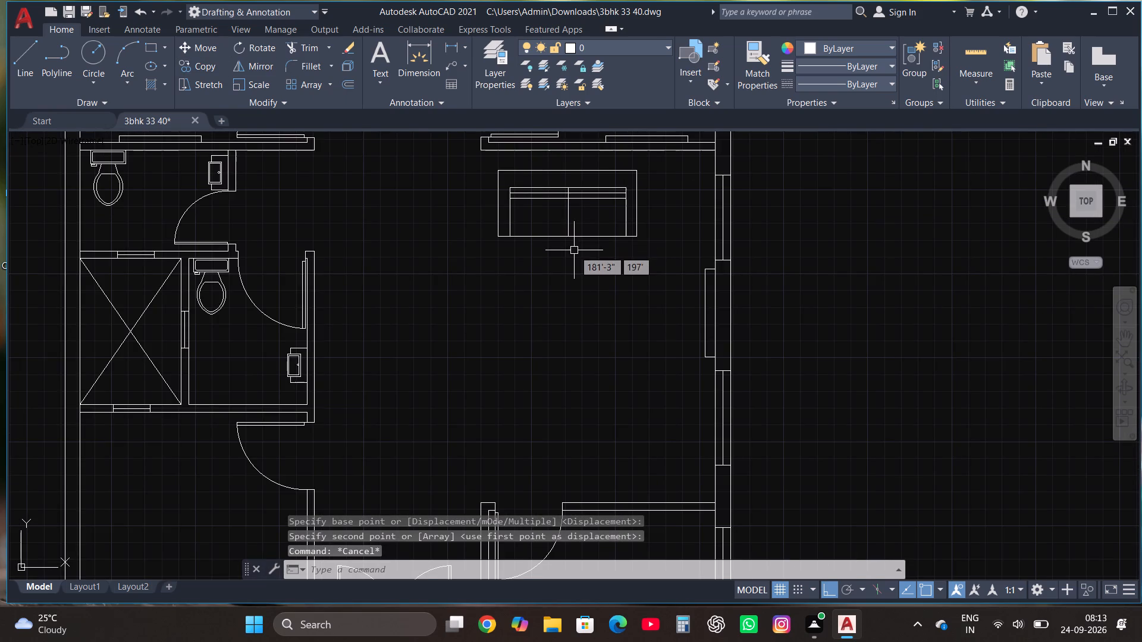
{"action": "scroll", "coordinate": [579, 272], "scroll_direction": "down", "scroll_amount": 1}
{"action": "scroll", "coordinate": [551, 205], "scroll_direction": "up", "scroll_amount": 2}
{"action": "left_click", "coordinate": [590, 215]}
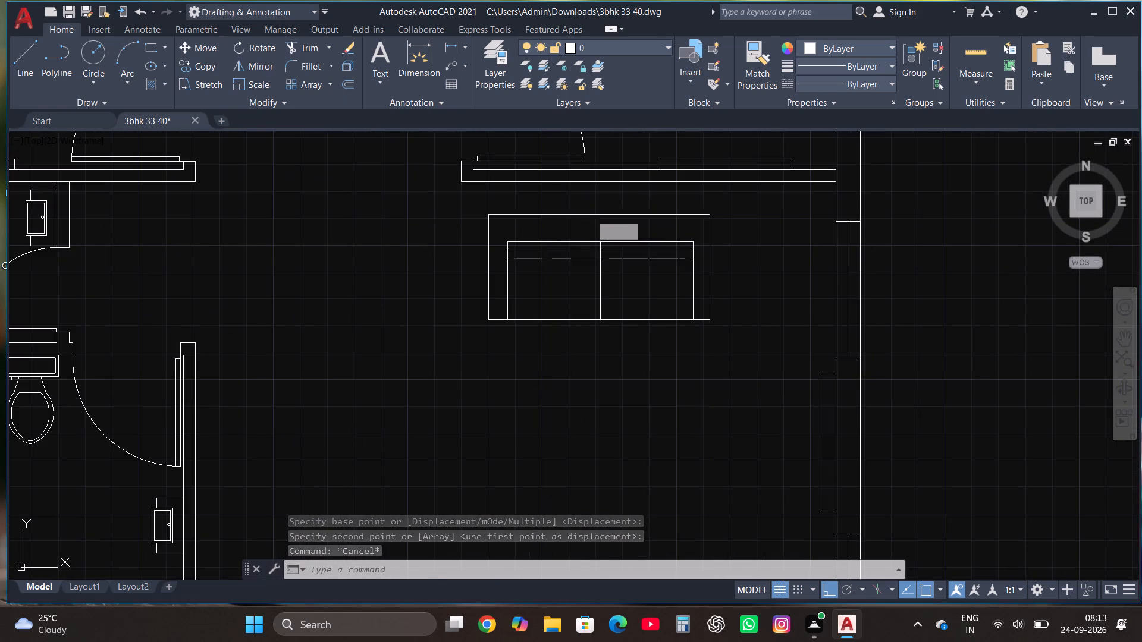
{"action": "scroll", "coordinate": [592, 224], "scroll_direction": "up", "scroll_amount": 2}
{"action": "left_click", "coordinate": [613, 200]}
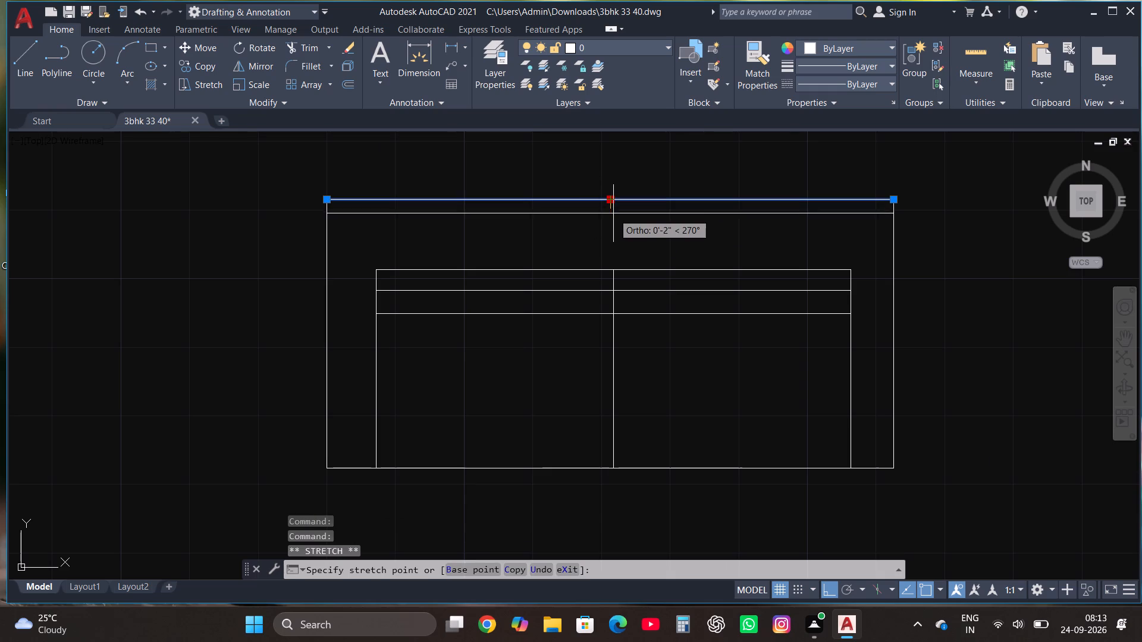
{"action": "left_click", "coordinate": [613, 226]}
{"action": "key", "text": "Escape"}
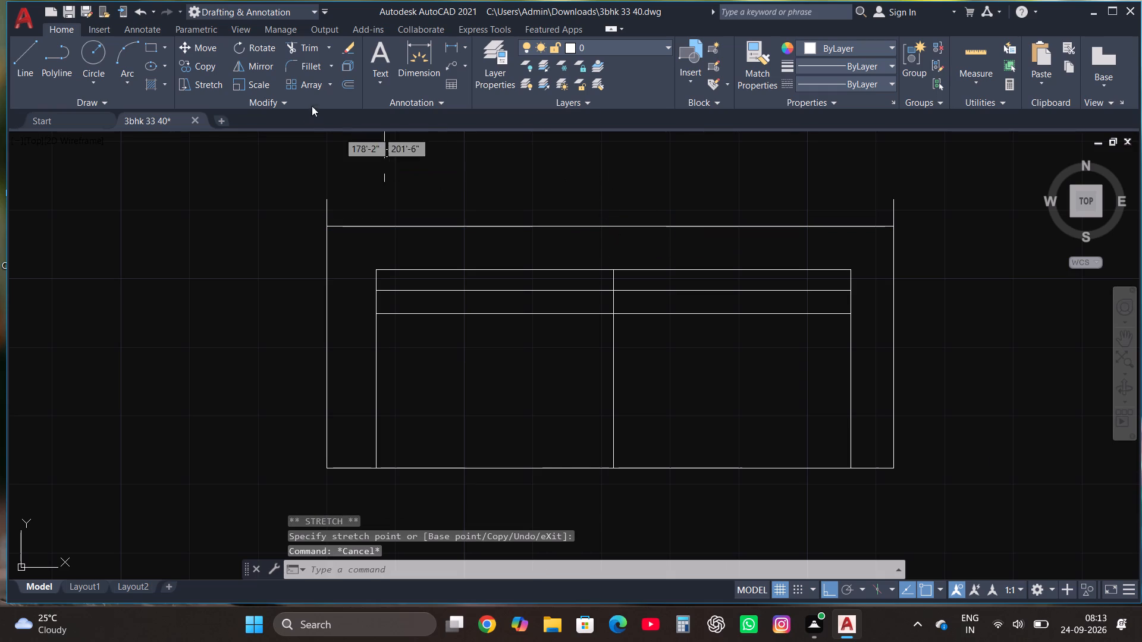
Trim the ends of both sofa arm lines that protrude above the lowered back line.
{"action": "left_click", "coordinate": [294, 53]}
{"action": "left_click", "coordinate": [327, 195]}
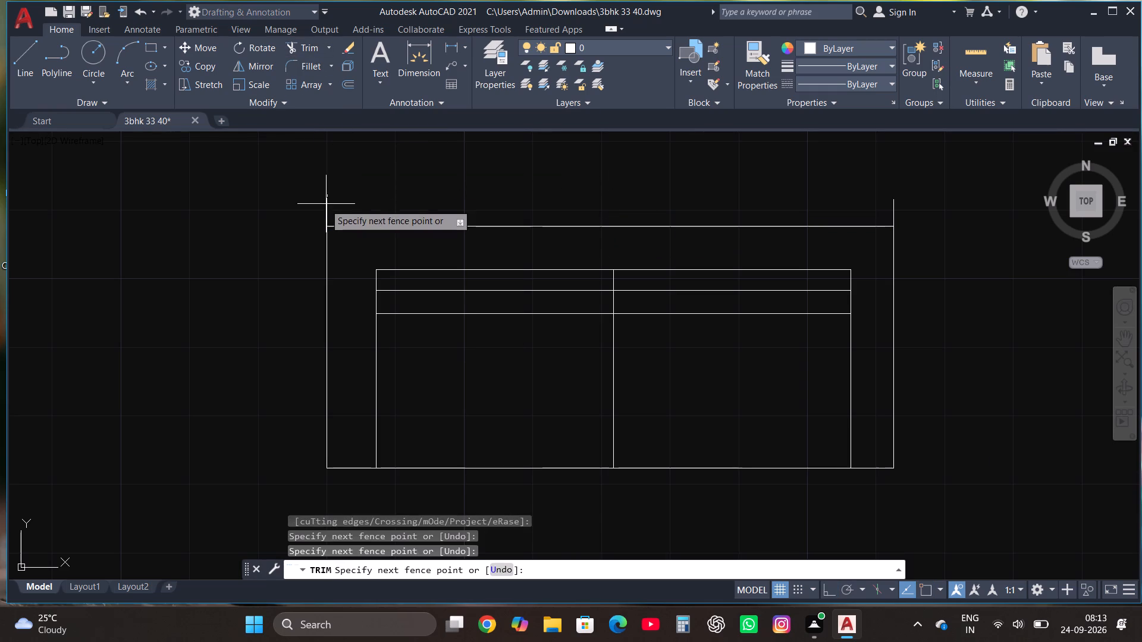
{"action": "left_click", "coordinate": [325, 205]}
{"action": "left_click", "coordinate": [325, 205]}
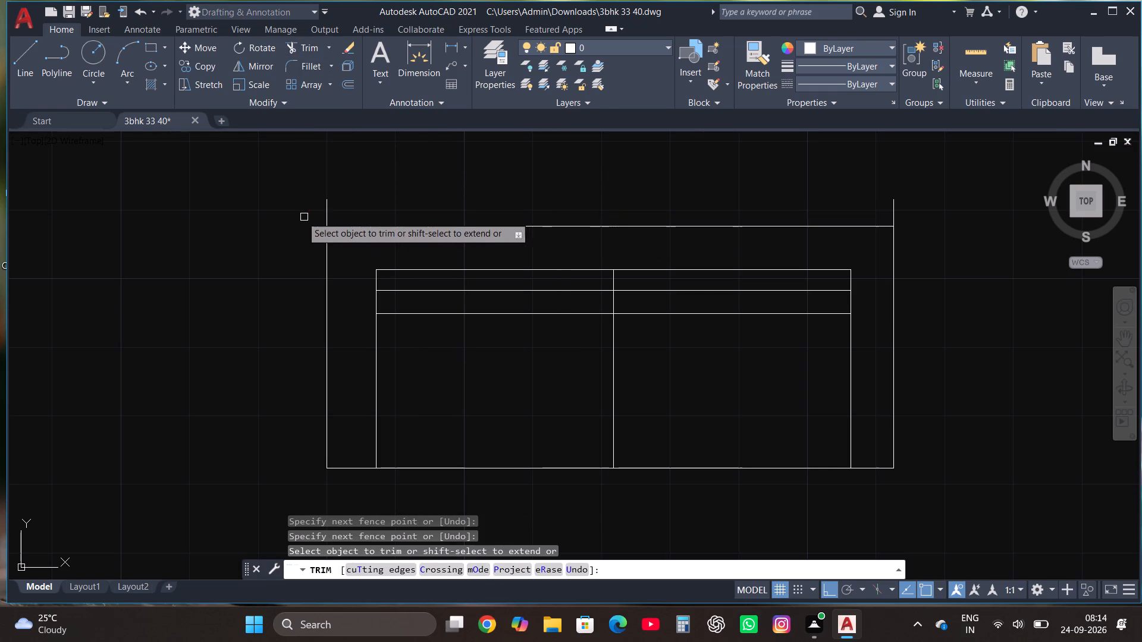
{"action": "left_click", "coordinate": [291, 207]}
{"action": "left_click", "coordinate": [910, 203]}
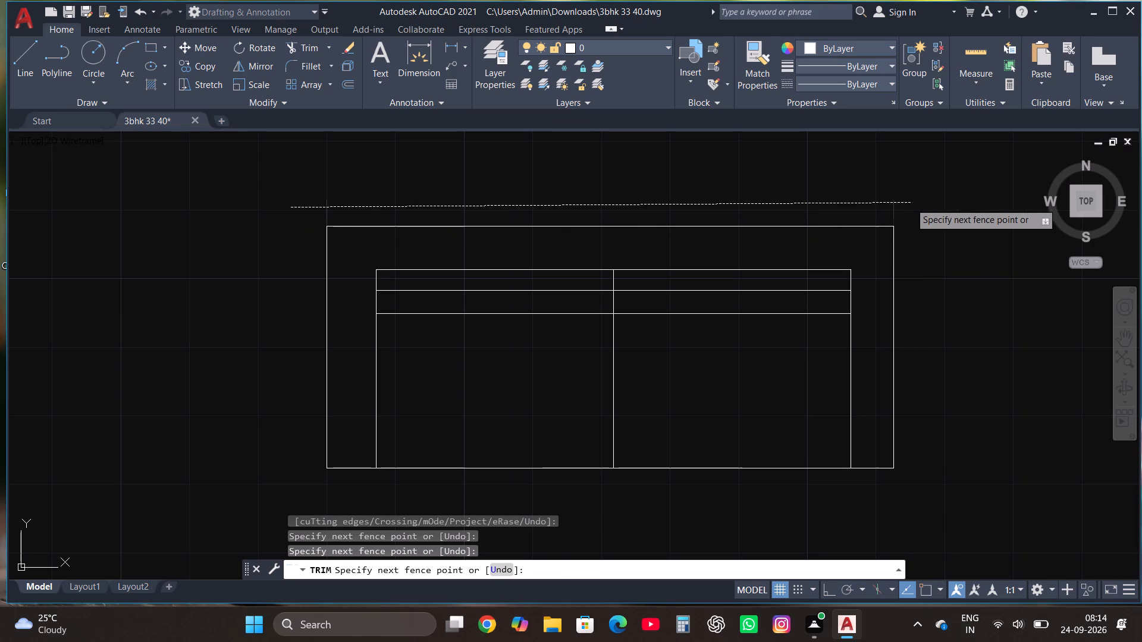
{"action": "key", "text": "Escape"}
Mirror the whole sofa across a horizontal line through the hall's middle, keeping the original.
{"action": "scroll", "coordinate": [694, 193], "scroll_direction": "down", "scroll_amount": 3}
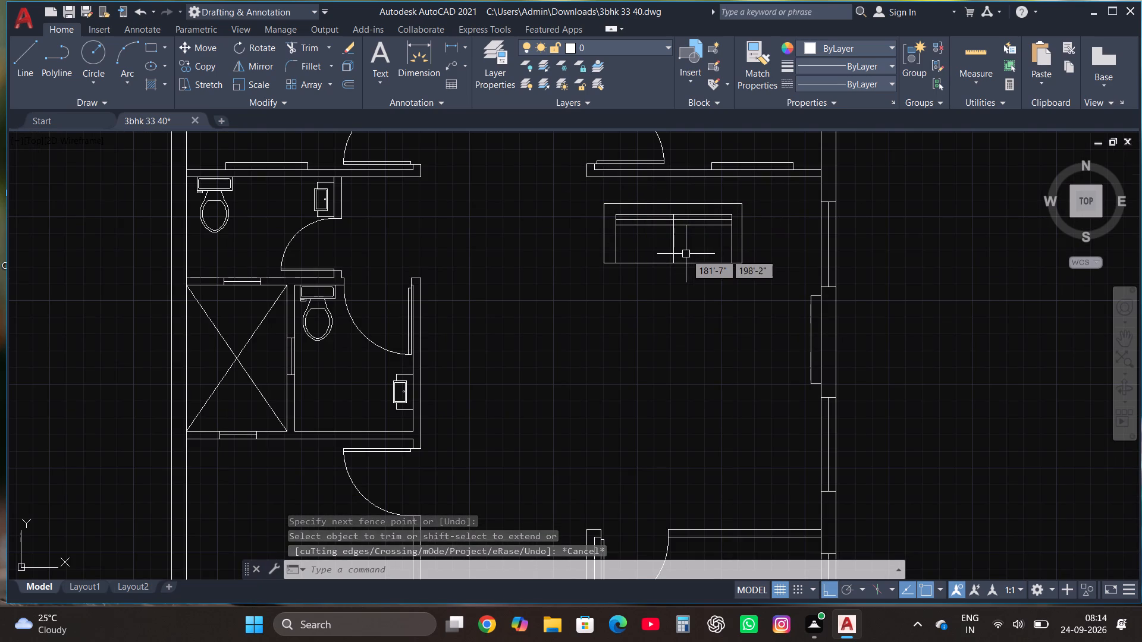
{"action": "left_click", "coordinate": [559, 272]}
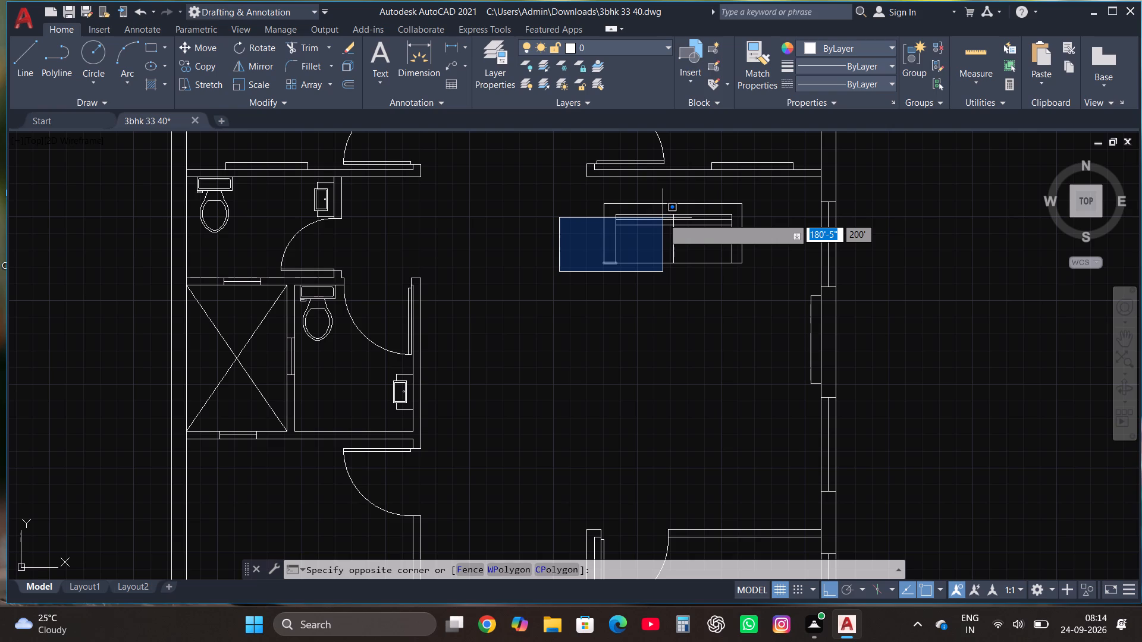
{"action": "left_click", "coordinate": [763, 194]}
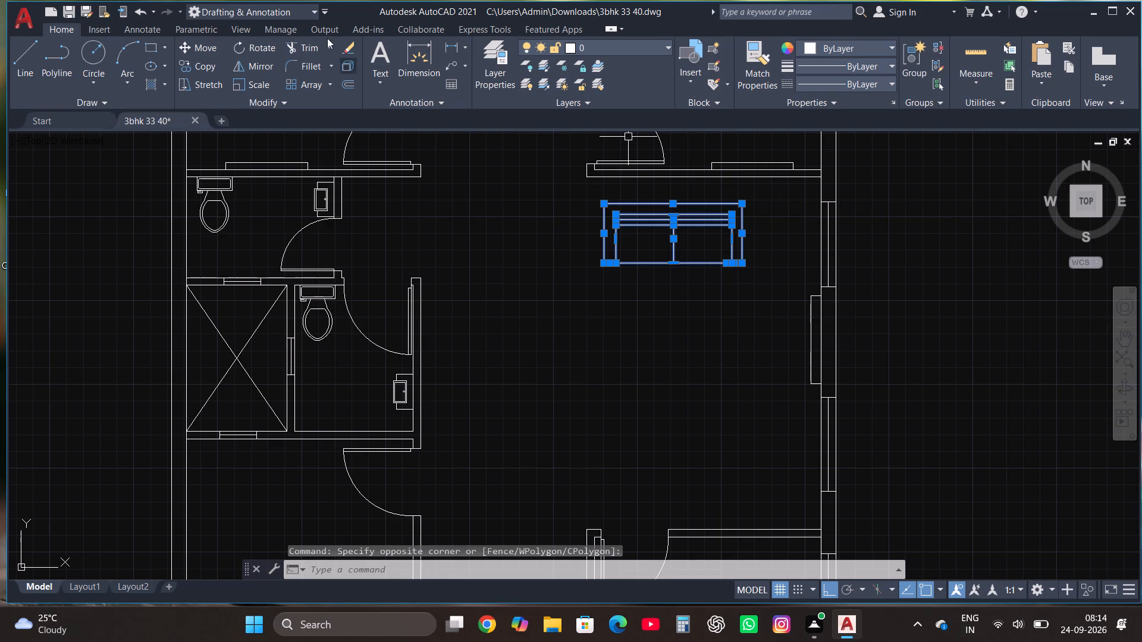
{"action": "left_click", "coordinate": [255, 70]}
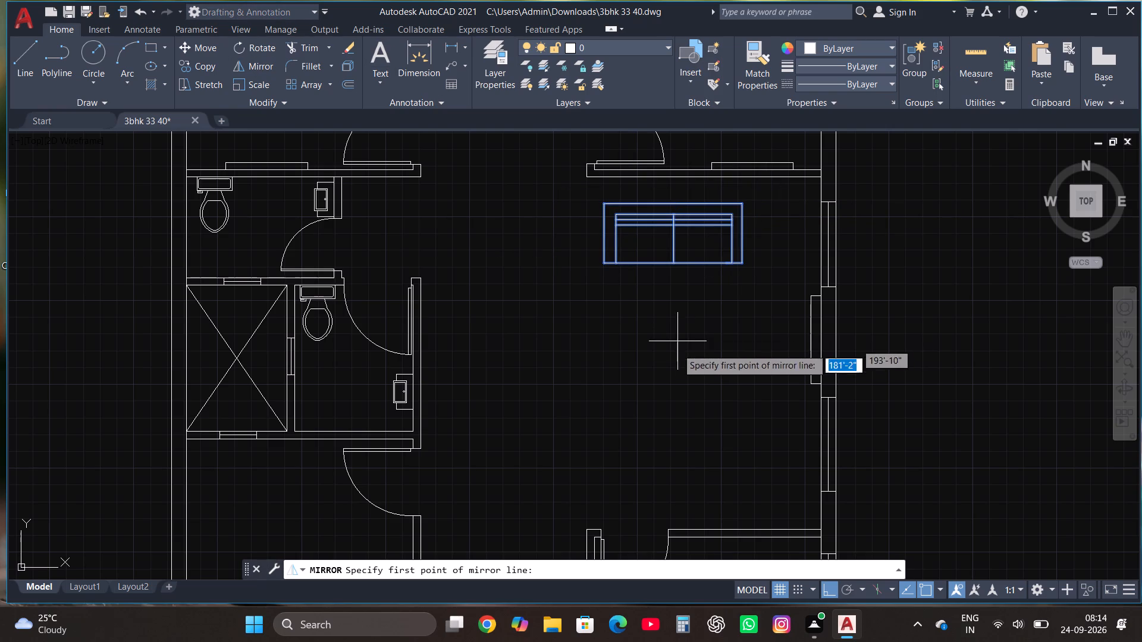
{"action": "left_click", "coordinate": [663, 363]}
{"action": "left_click", "coordinate": [494, 308]}
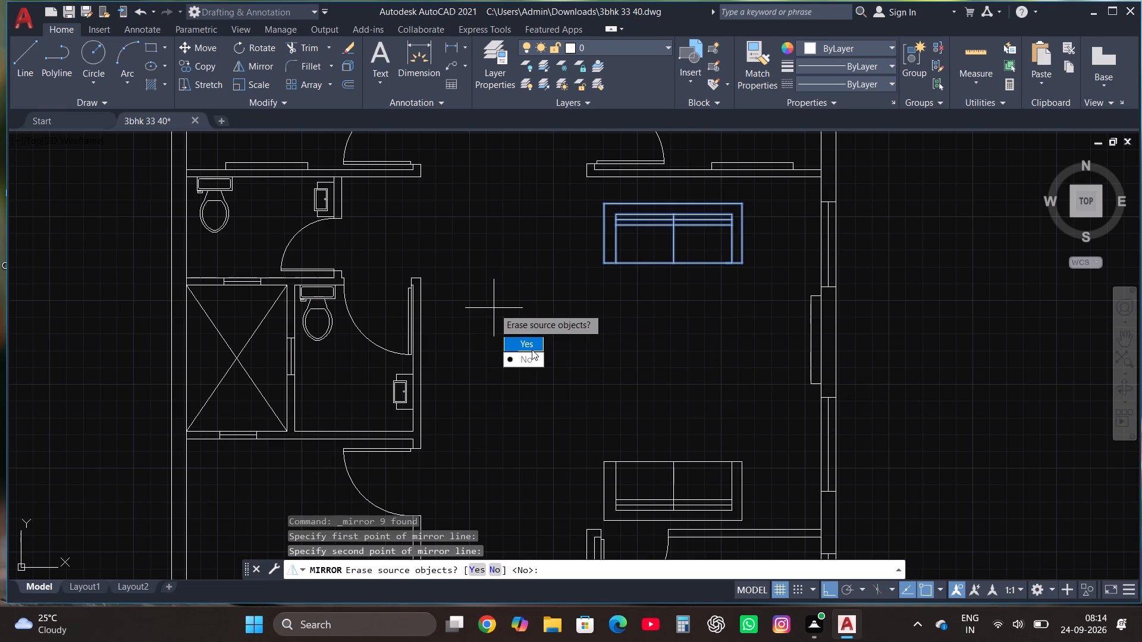
{"action": "left_click", "coordinate": [532, 363]}
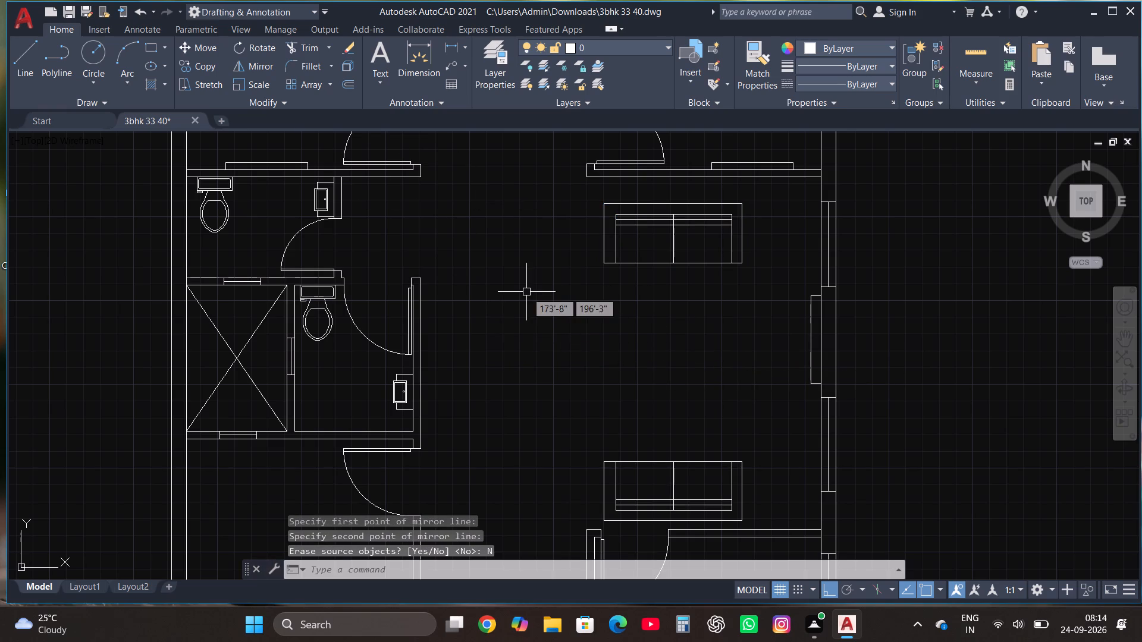
With Ortho off, copy the upper sofa to the open hall area between and west of the two sofas.
{"action": "left_click", "coordinate": [561, 293]}
{"action": "left_click", "coordinate": [753, 200]}
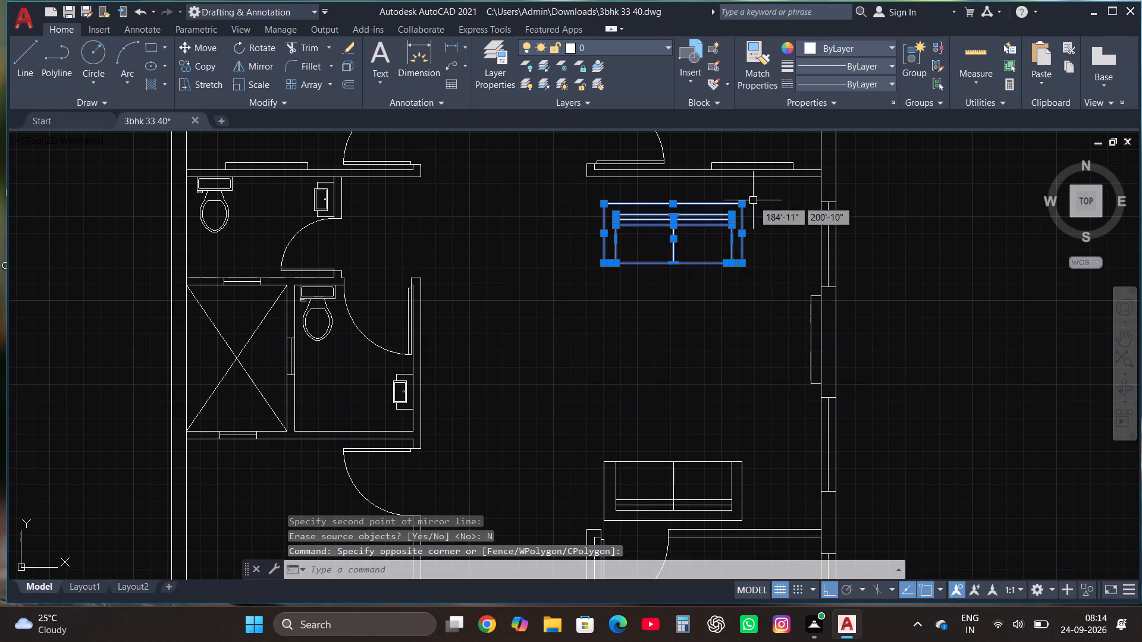
{"action": "left_click", "coordinate": [206, 67]}
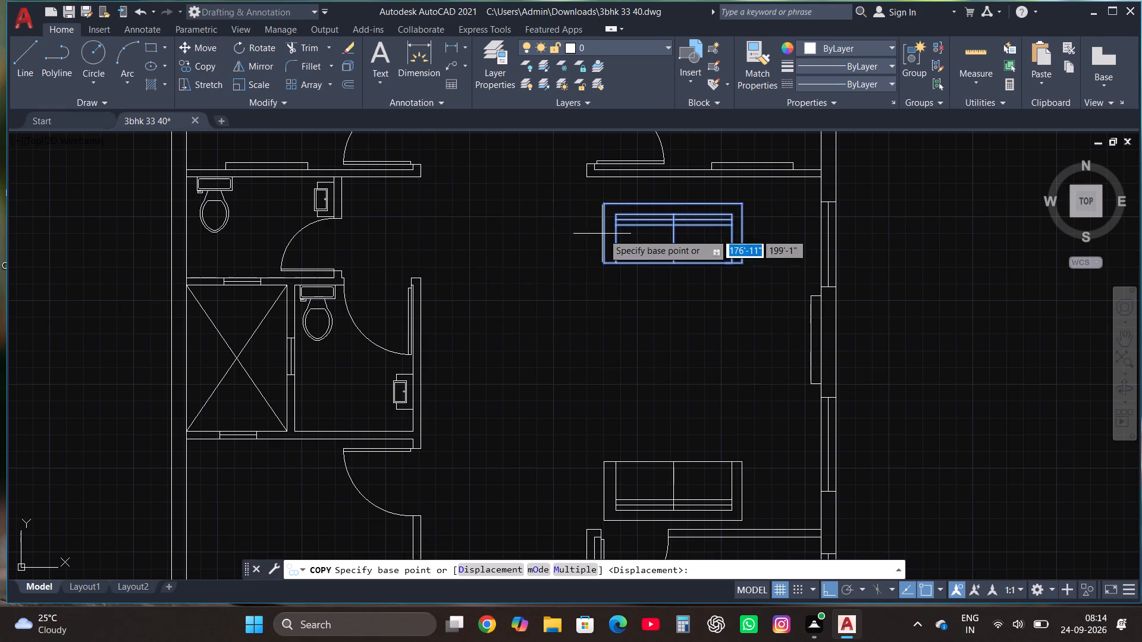
{"action": "left_click", "coordinate": [635, 233]}
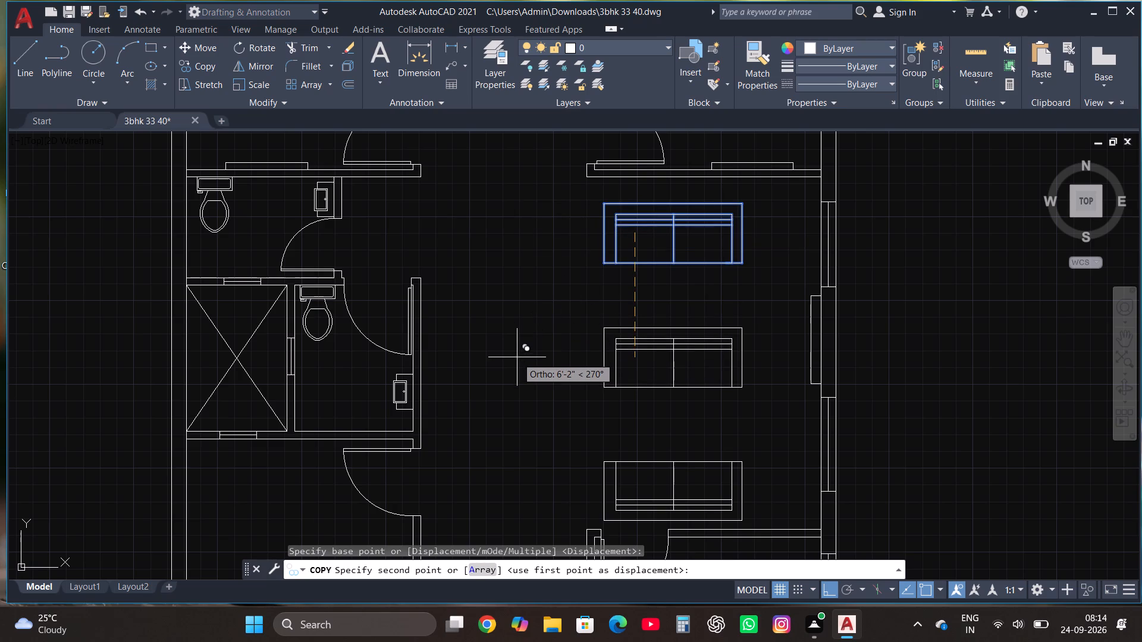
{"action": "key", "text": "F8"}
{"action": "left_click", "coordinate": [506, 367]}
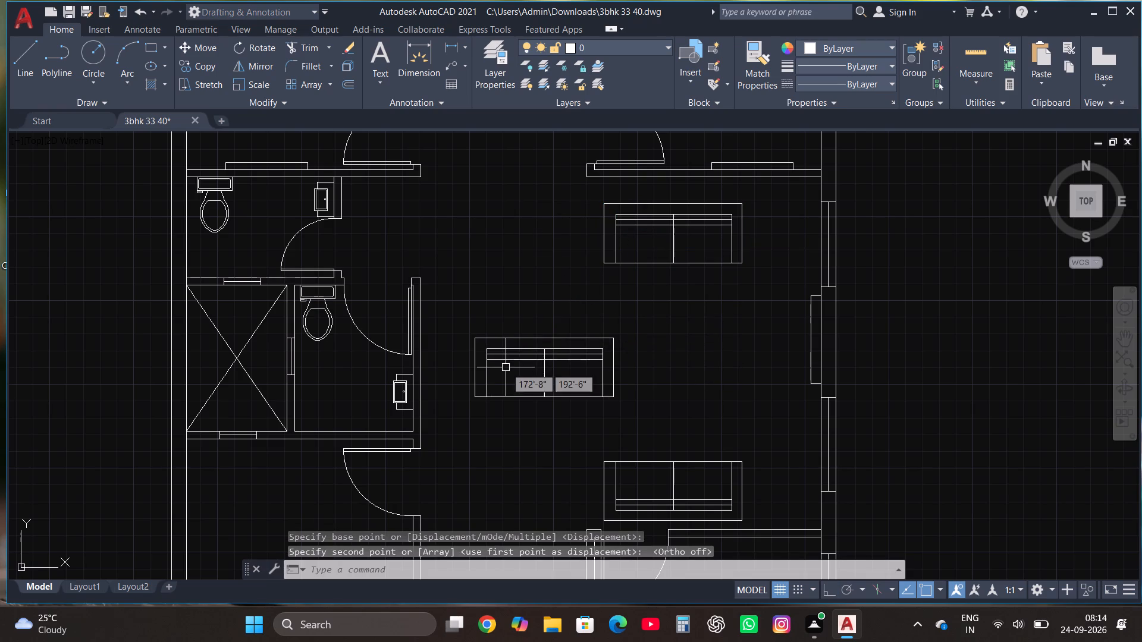
With Ortho on, rotate the copied sofa 90° counterclockwise so its back is on the west side.
{"action": "left_click", "coordinate": [459, 411]}
{"action": "left_click", "coordinate": [636, 316]}
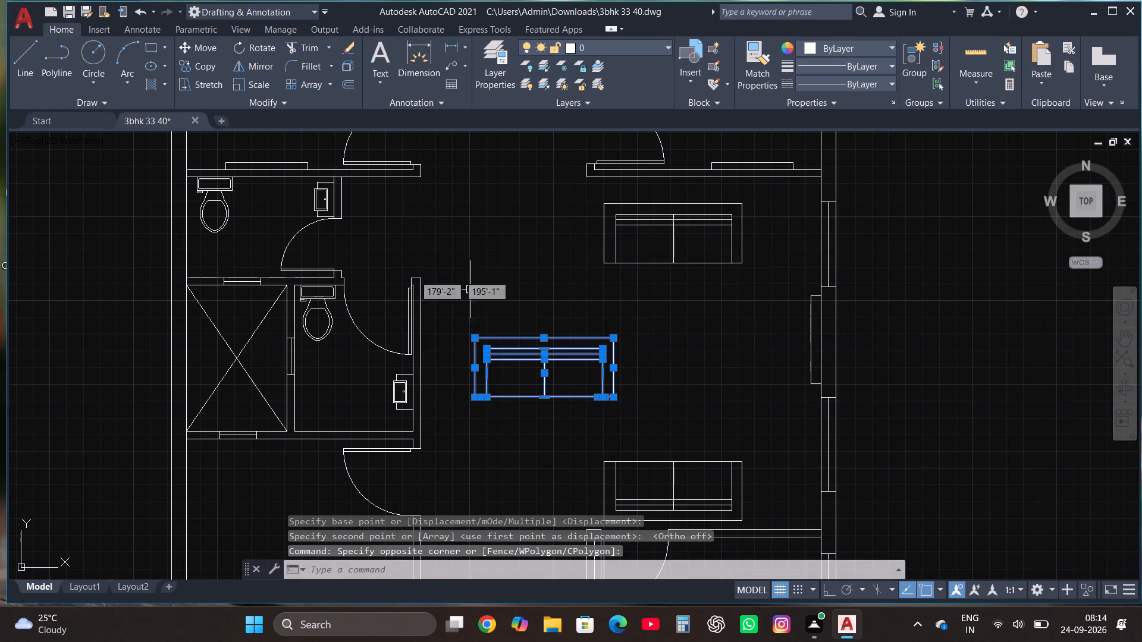
{"action": "left_click", "coordinate": [252, 52]}
{"action": "left_click", "coordinate": [529, 320]}
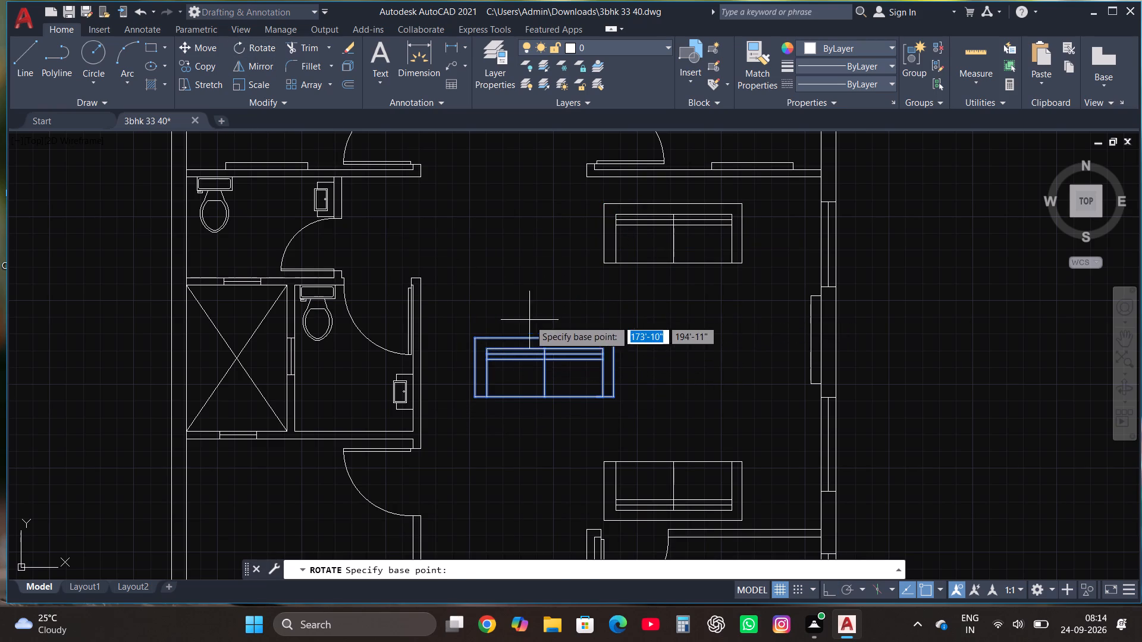
{"action": "key", "text": "F8"}
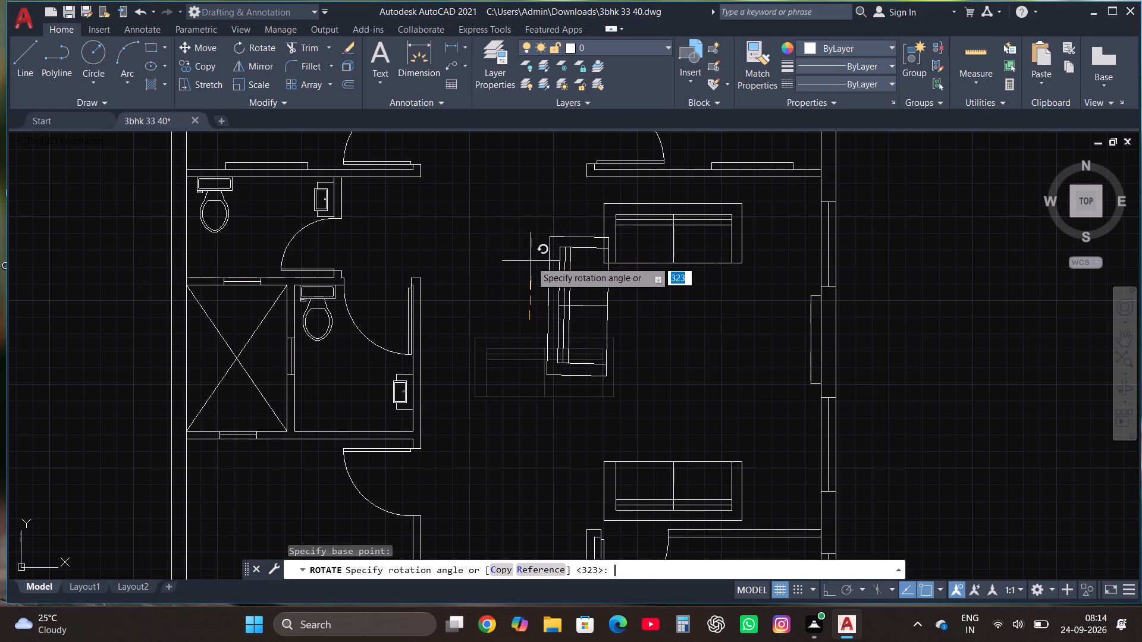
{"action": "left_click", "coordinate": [535, 267]}
Move the rotated sofa straight down so it sits midway between the upper and lower sofas.
{"action": "left_click", "coordinate": [529, 388]}
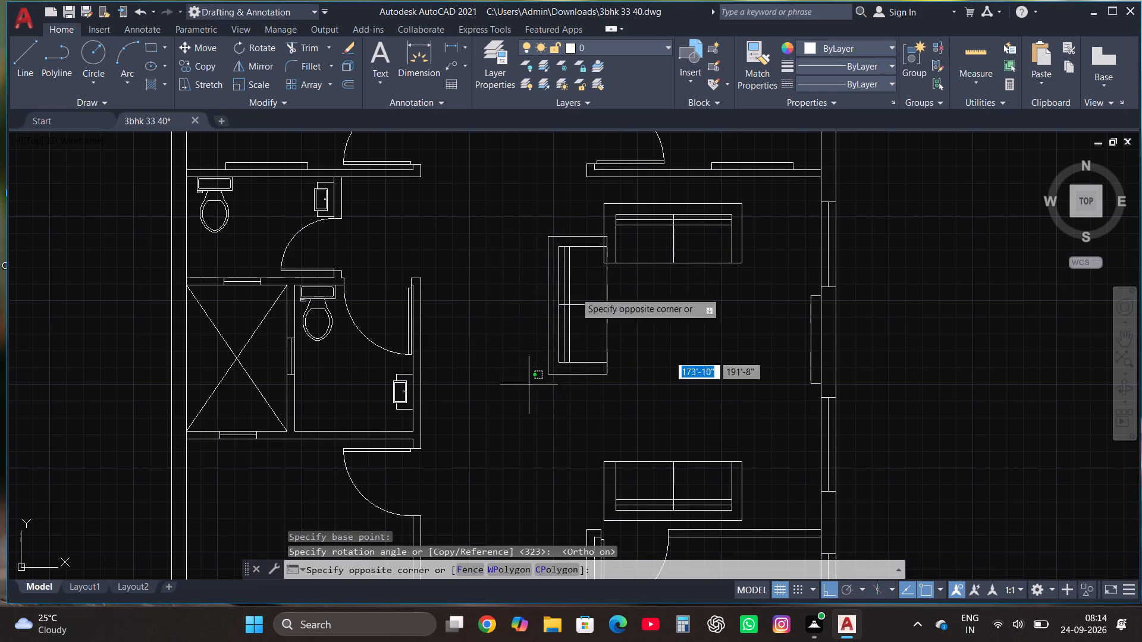
{"action": "left_click", "coordinate": [610, 227]}
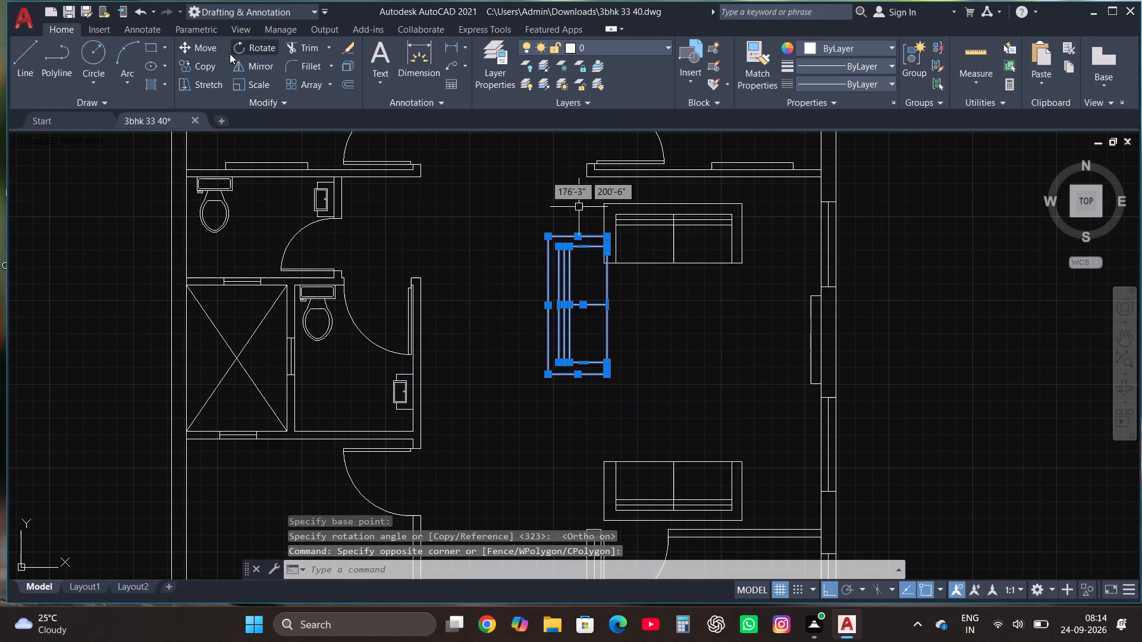
{"action": "left_click", "coordinate": [203, 48]}
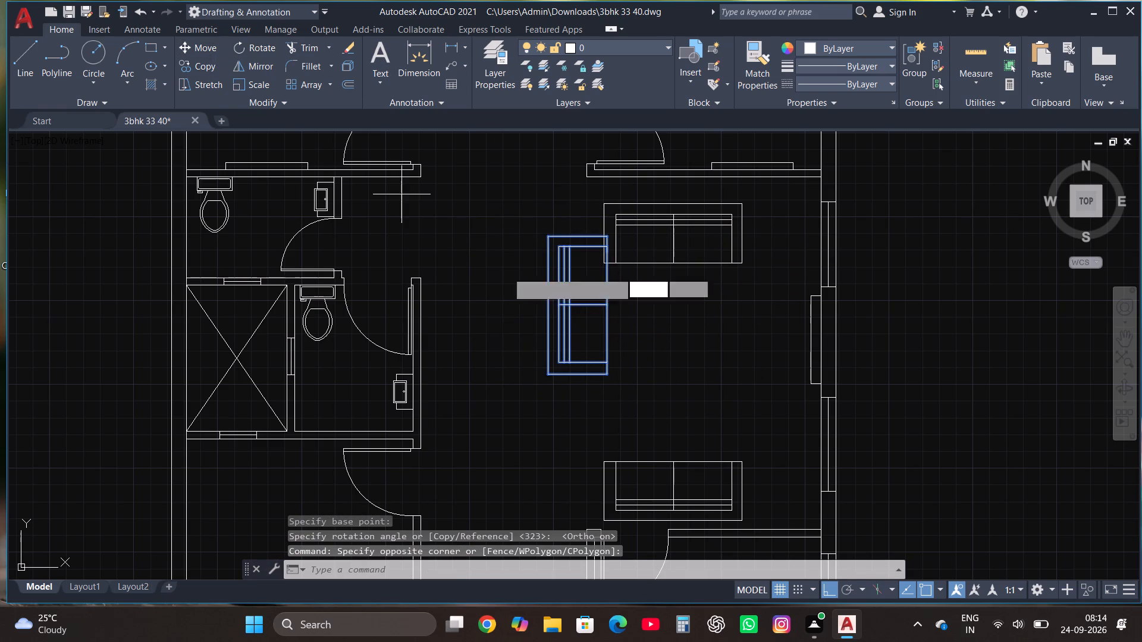
{"action": "left_click", "coordinate": [567, 310]}
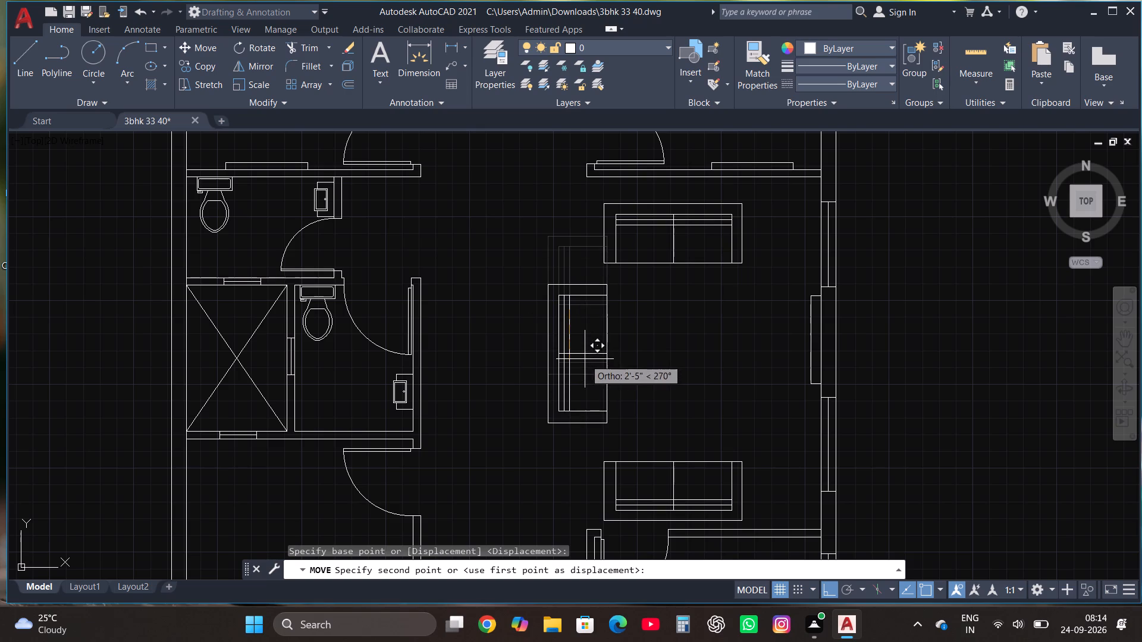
{"action": "left_click", "coordinate": [591, 367]}
{"action": "key", "text": "Escape"}
Move the vertical sofa about 1'-4" east, closer to the other two sofas.
{"action": "scroll", "coordinate": [585, 314], "scroll_direction": "down", "scroll_amount": 2}
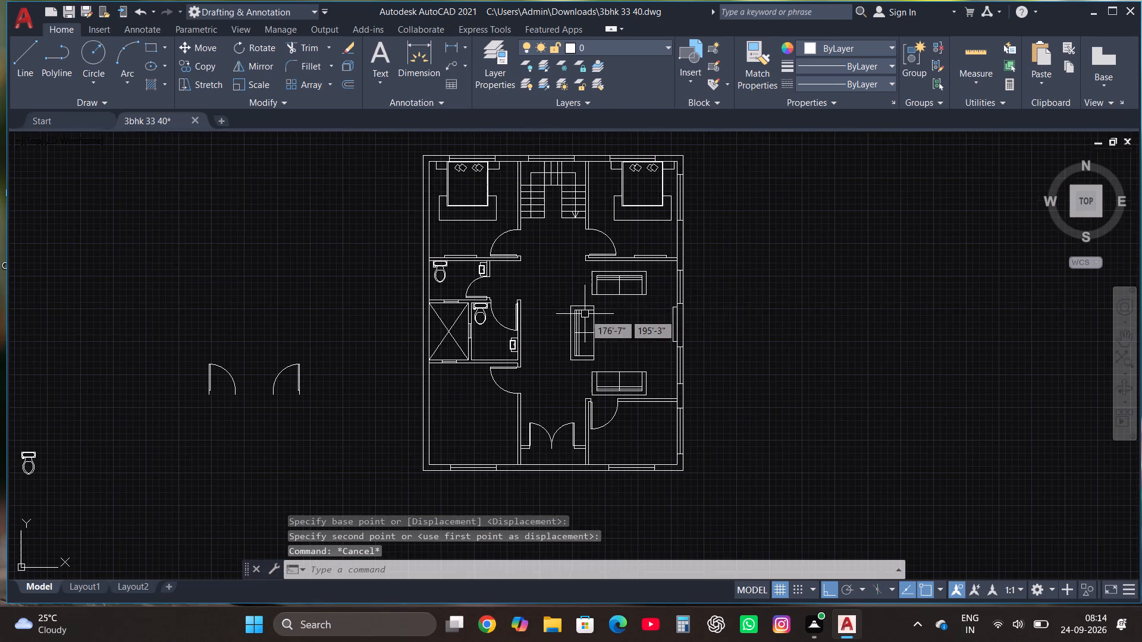
{"action": "scroll", "coordinate": [603, 359], "scroll_direction": "up", "scroll_amount": 1}
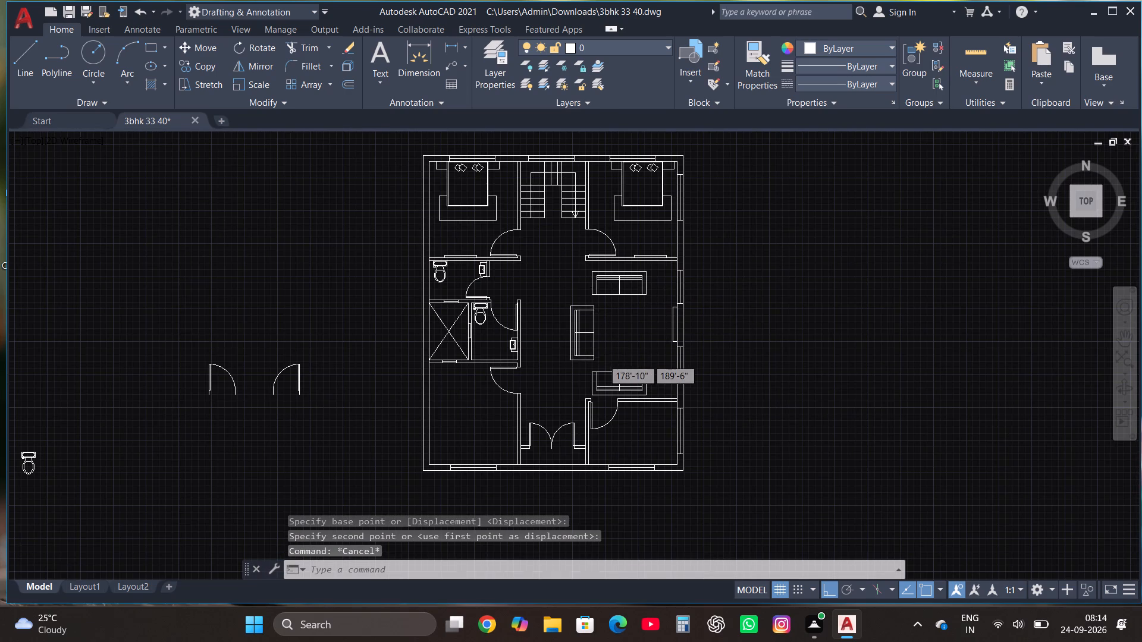
{"action": "left_click", "coordinate": [526, 363]}
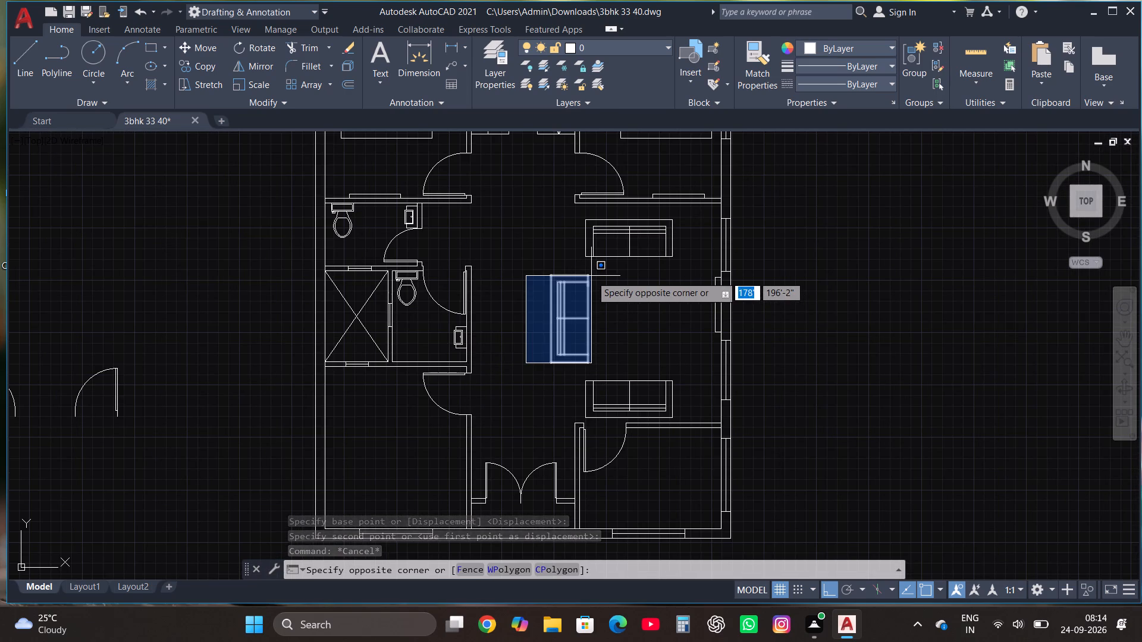
{"action": "left_click", "coordinate": [597, 276]}
{"action": "left_click", "coordinate": [202, 47]}
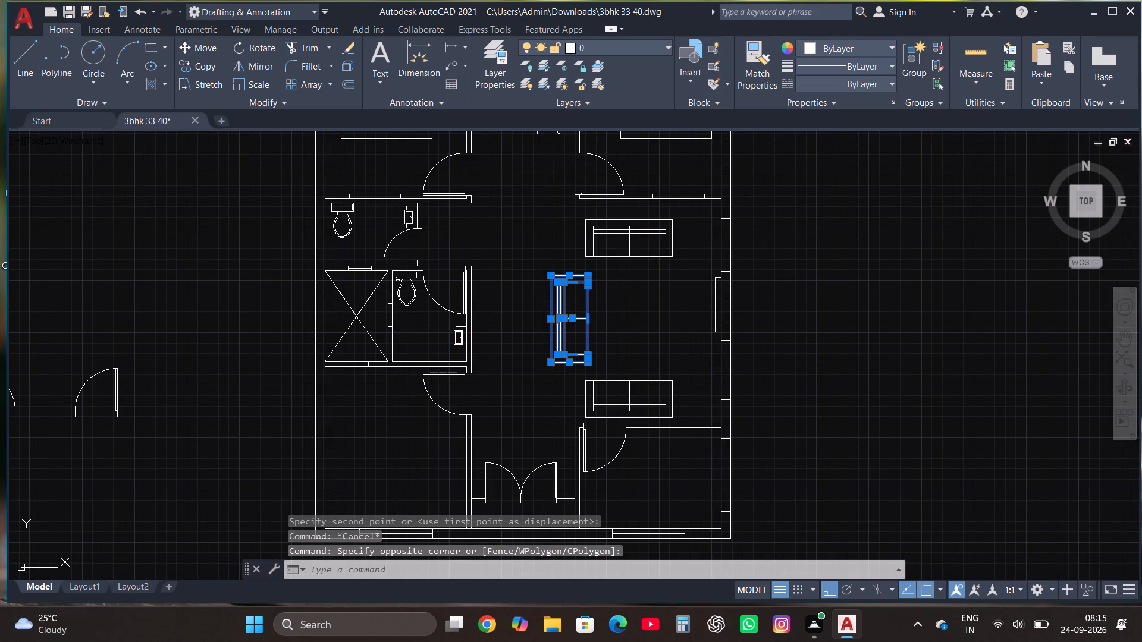
{"action": "left_click", "coordinate": [560, 318]}
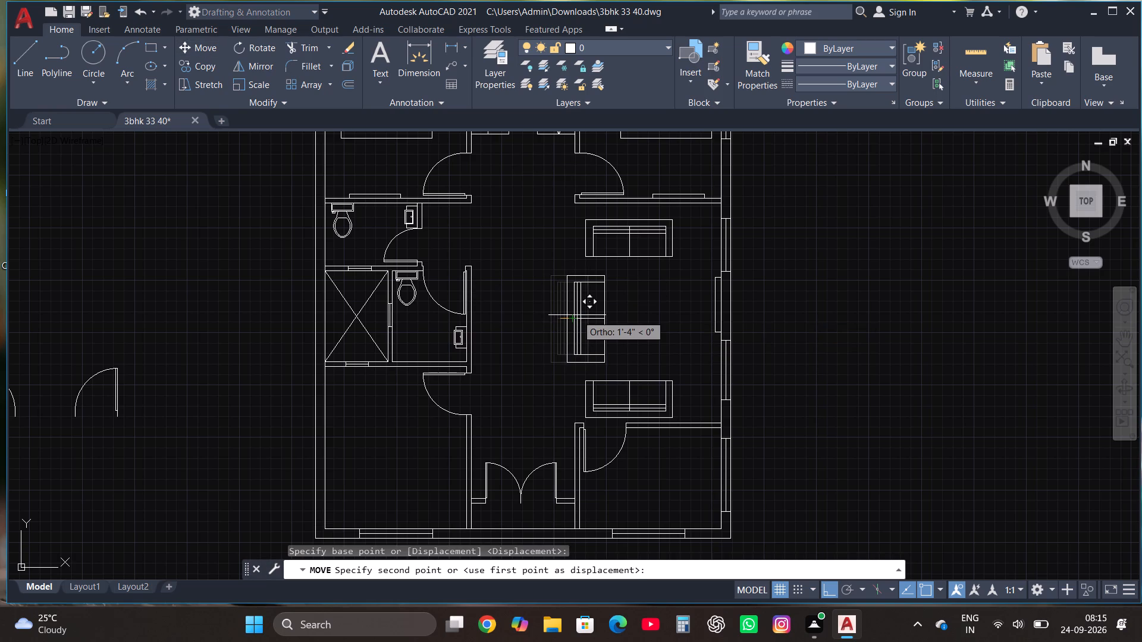
{"action": "left_click", "coordinate": [577, 315]}
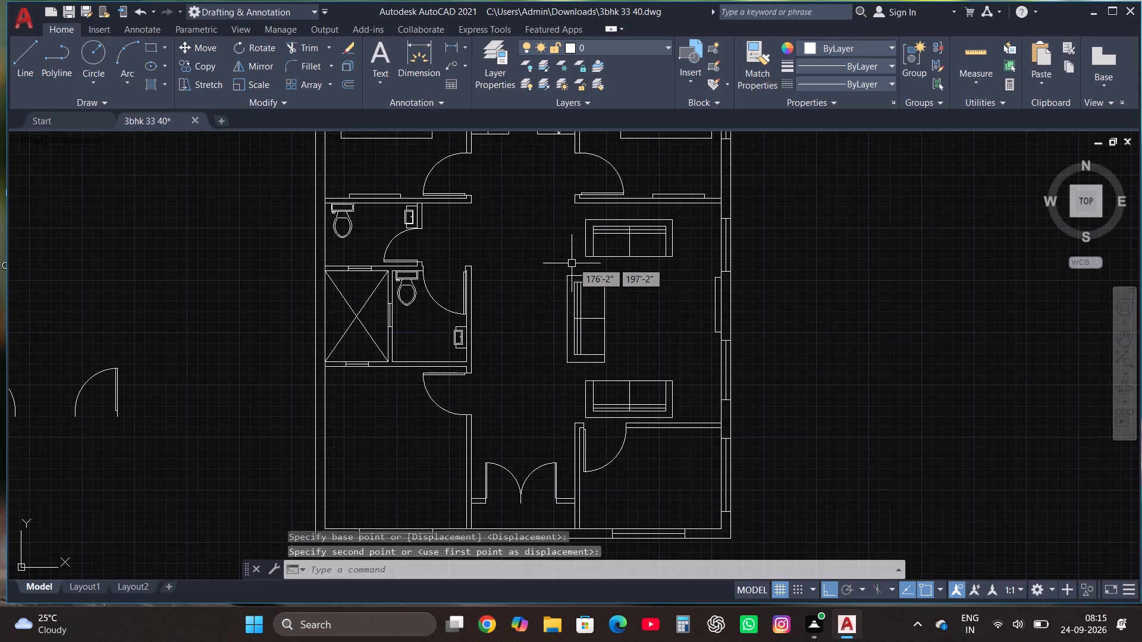
{"action": "key", "text": "Escape"}
With Ortho off, move the upper hall sofa about 2' east and 2' south, toward the vertical sofa.
{"action": "scroll", "coordinate": [575, 266], "scroll_direction": "down", "scroll_amount": 1}
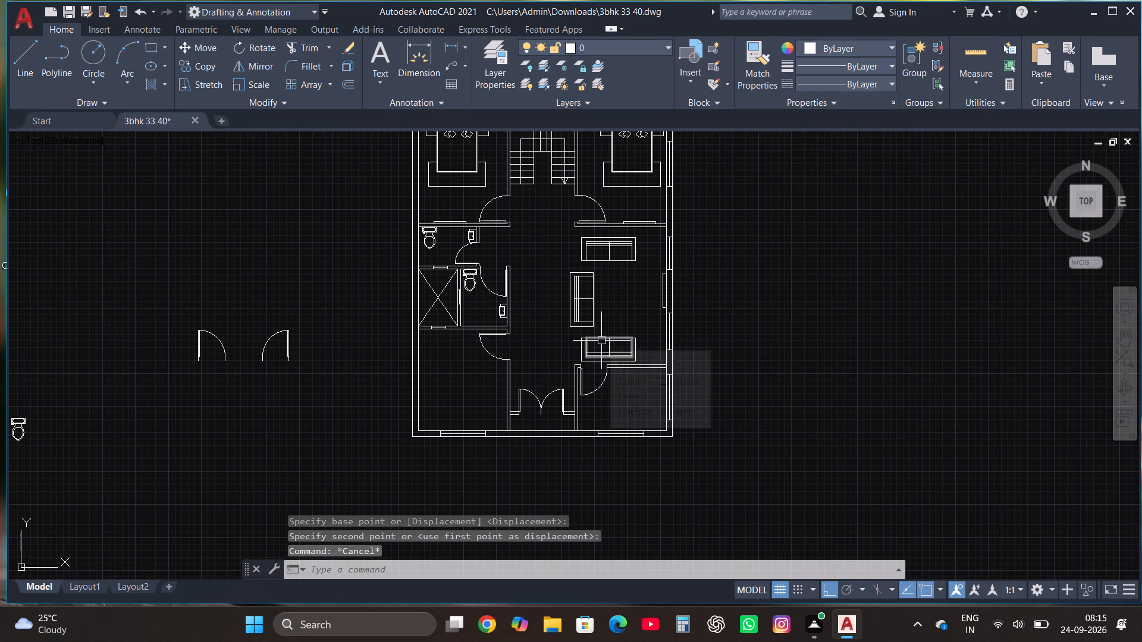
{"action": "scroll", "coordinate": [585, 310], "scroll_direction": "up", "scroll_amount": 1}
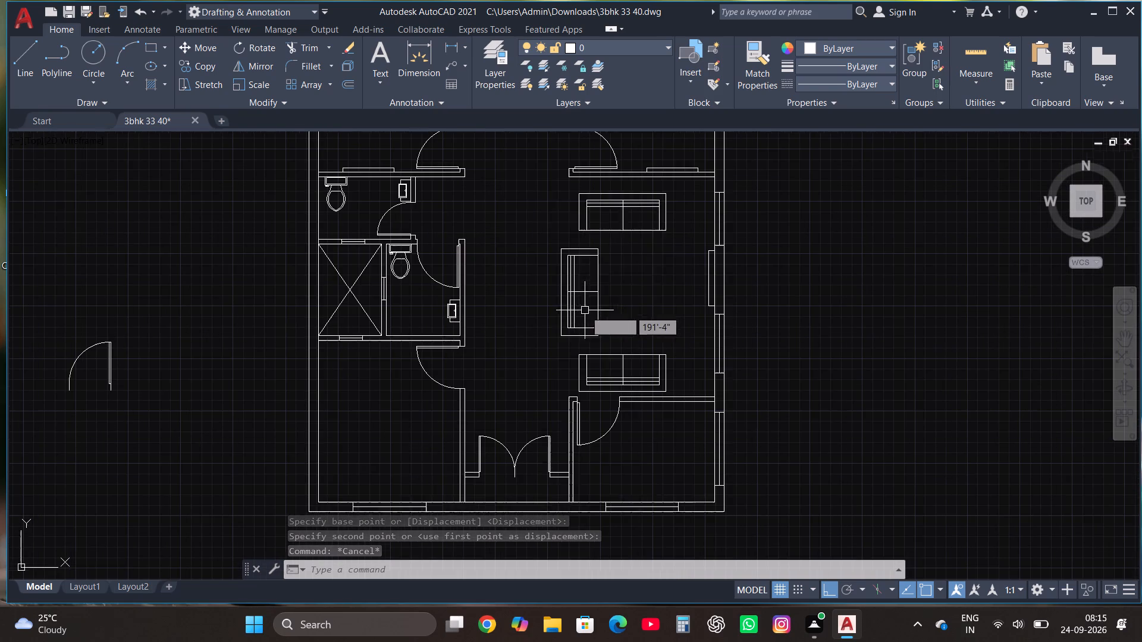
{"action": "scroll", "coordinate": [626, 224], "scroll_direction": "up", "scroll_amount": 1}
{"action": "left_click", "coordinate": [530, 250]}
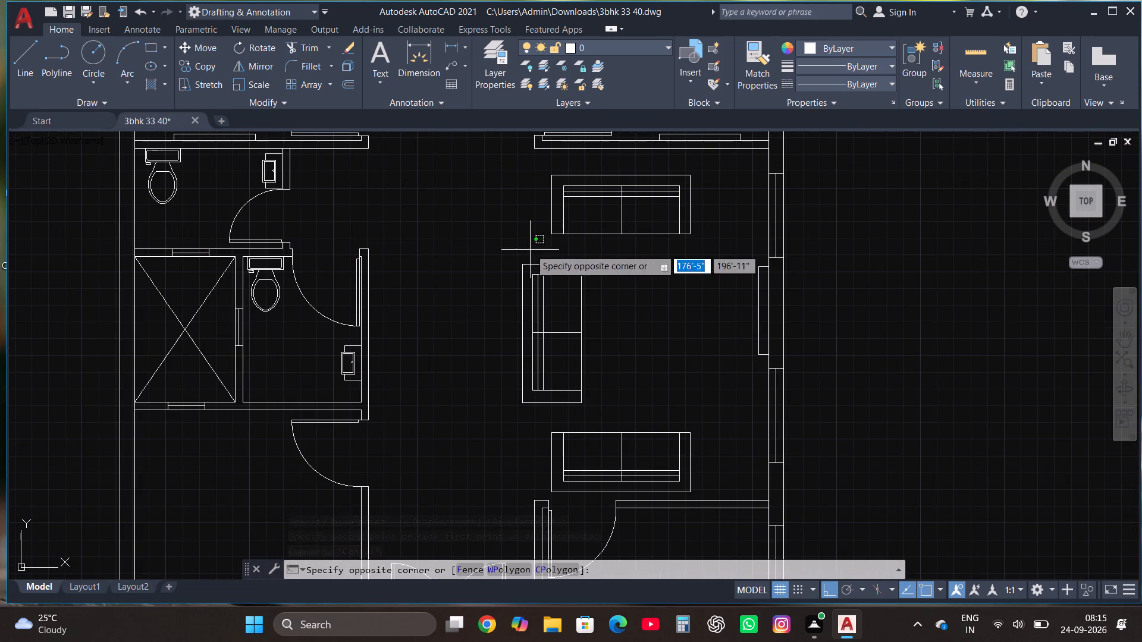
{"action": "left_click", "coordinate": [699, 173]}
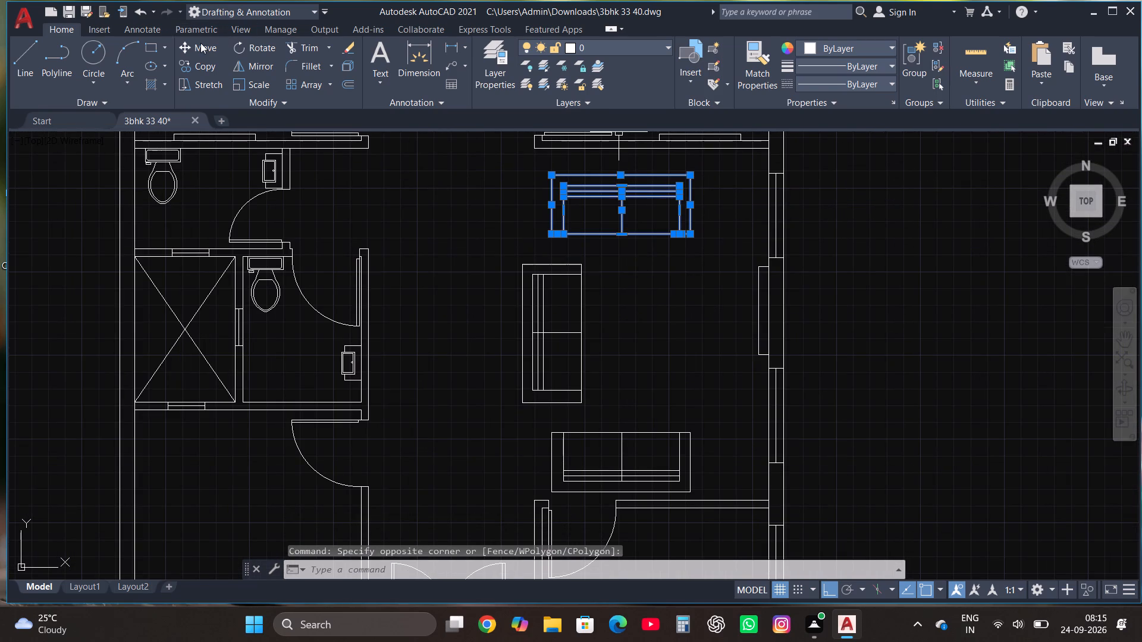
{"action": "left_click", "coordinate": [199, 43]}
{"action": "left_click", "coordinate": [608, 206]}
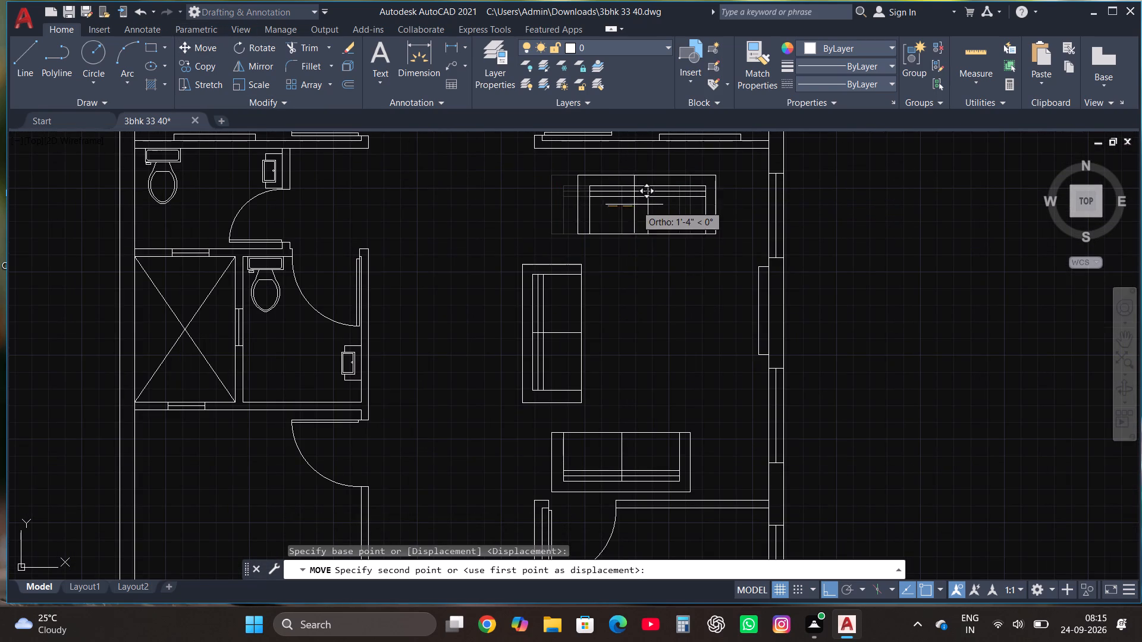
{"action": "key", "text": "F8"}
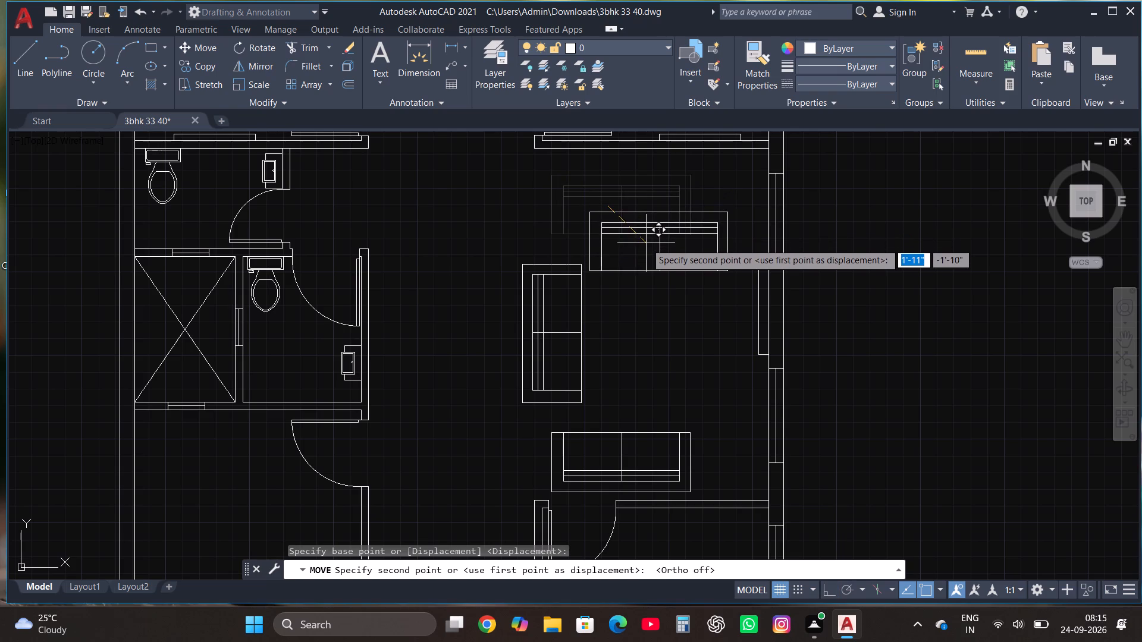
{"action": "left_click", "coordinate": [645, 250]}
Move the lower hall sofa about 2' east and 2' north so it lines up beneath the upper sofa.
{"action": "scroll", "coordinate": [648, 226], "scroll_direction": "down", "scroll_amount": 1}
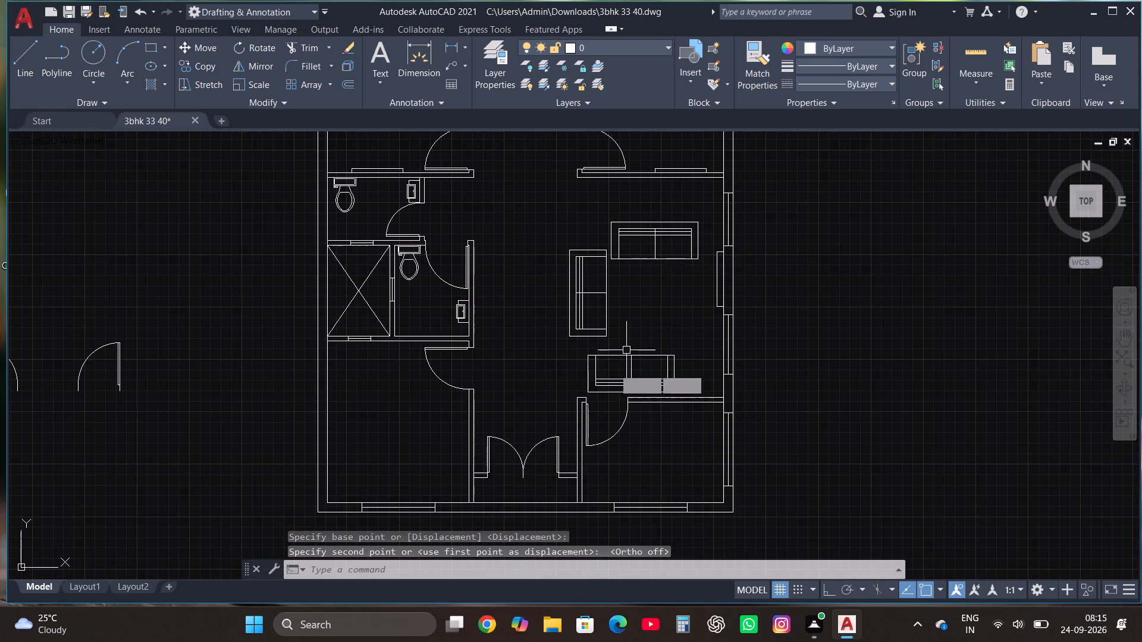
{"action": "scroll", "coordinate": [598, 395], "scroll_direction": "up", "scroll_amount": 2}
{"action": "left_click", "coordinate": [537, 394]}
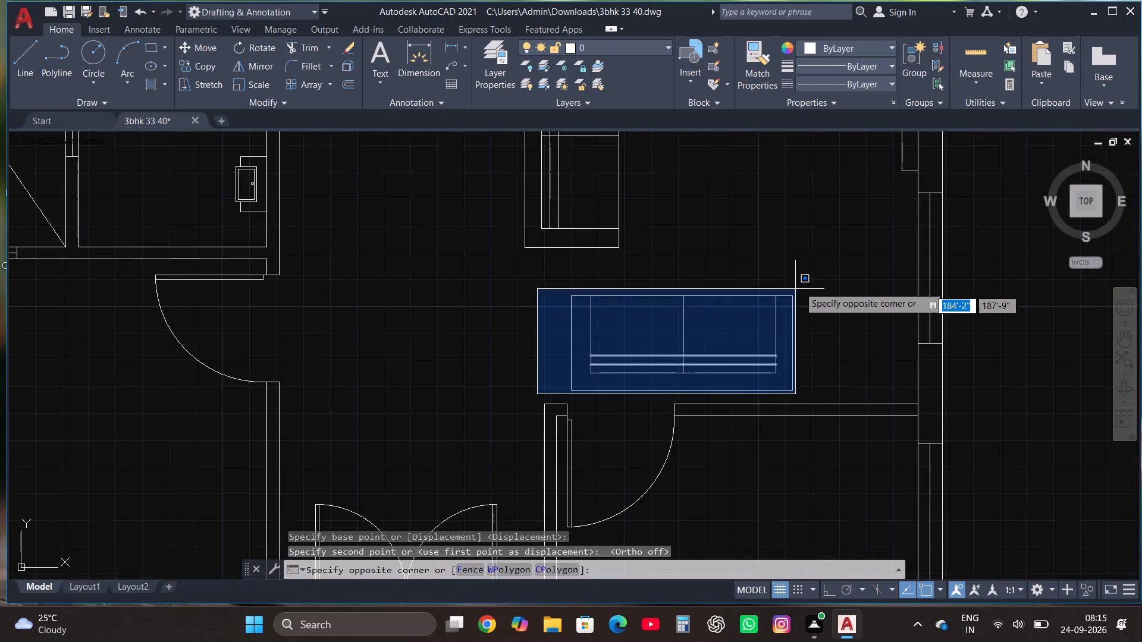
{"action": "left_click", "coordinate": [815, 286]}
{"action": "left_click", "coordinate": [199, 44]}
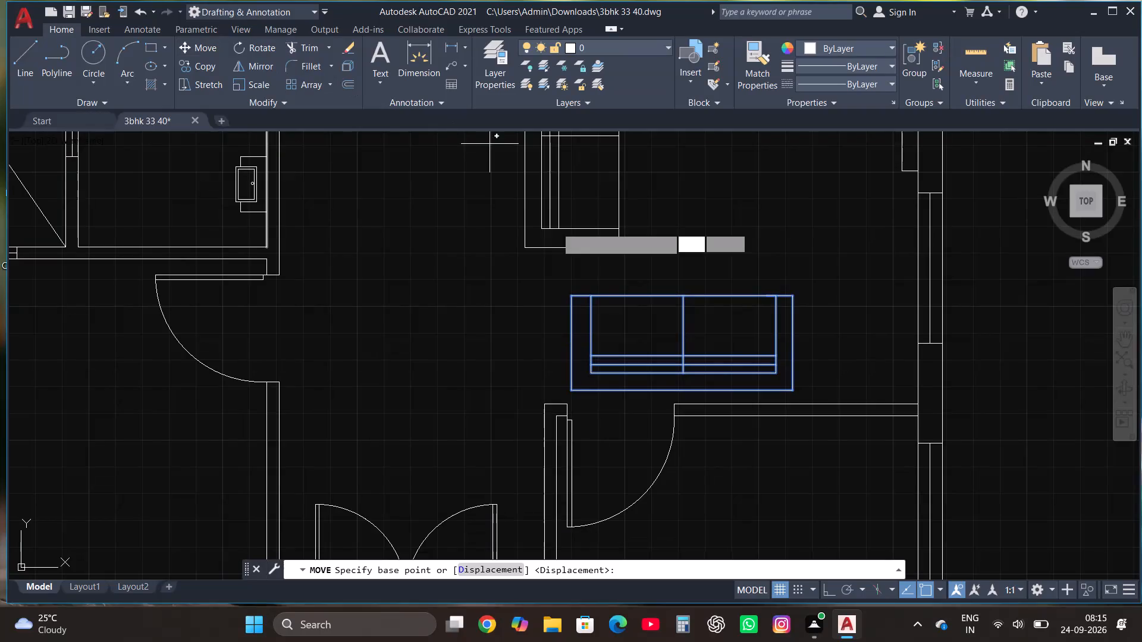
{"action": "left_click", "coordinate": [570, 298]}
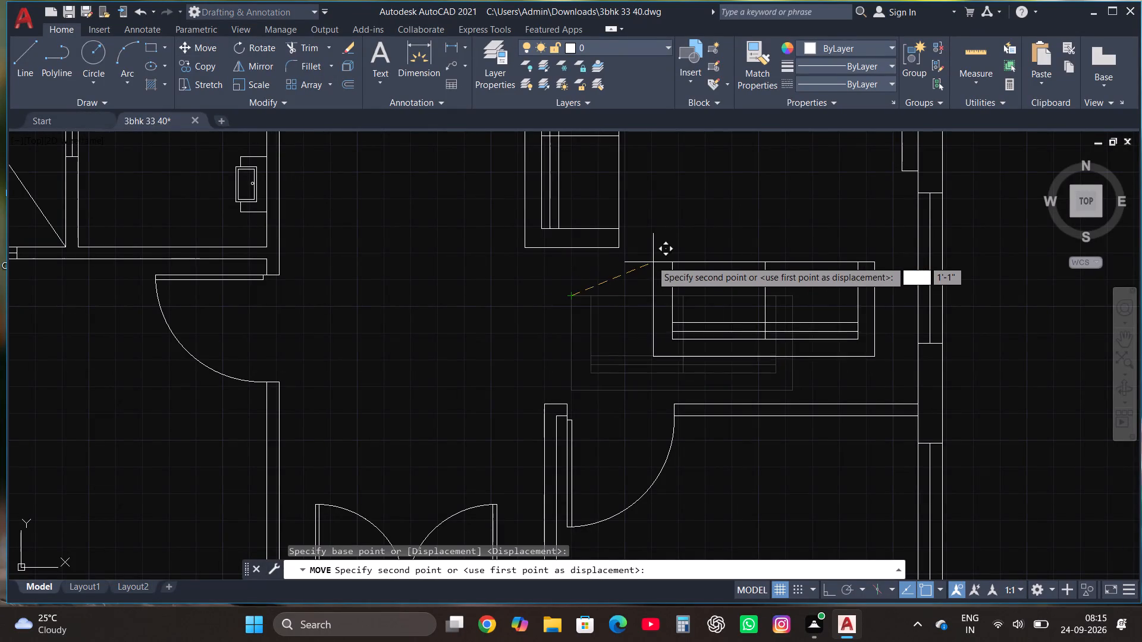
{"action": "scroll", "coordinate": [650, 259], "scroll_direction": "down", "scroll_amount": 2}
{"action": "scroll", "coordinate": [654, 246], "scroll_direction": "up", "scroll_amount": 2}
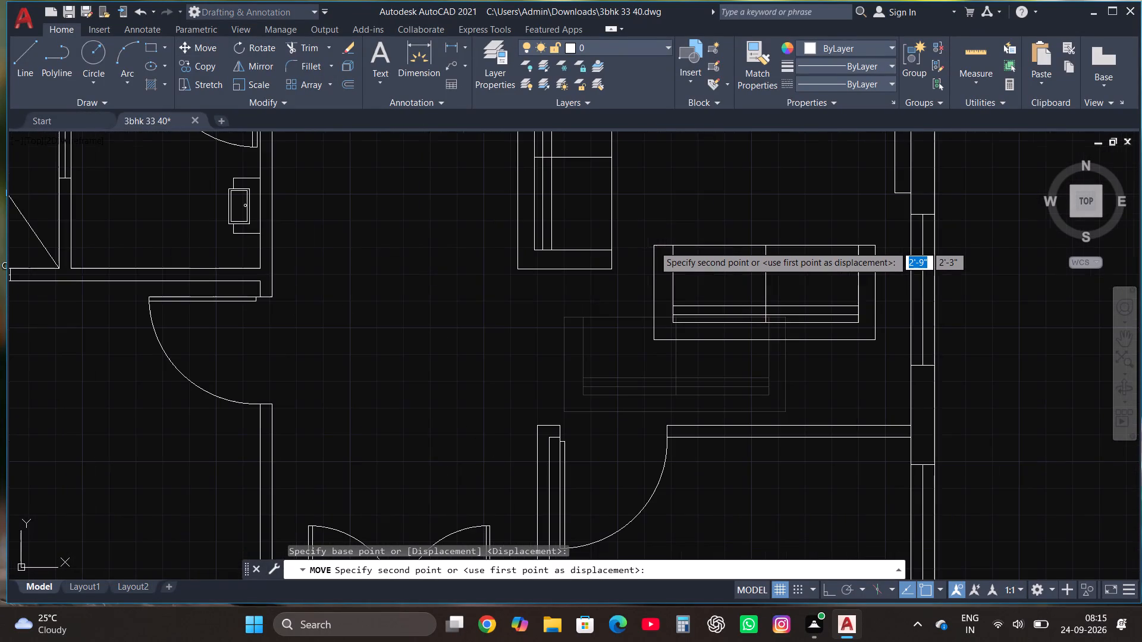
{"action": "left_click", "coordinate": [626, 253]}
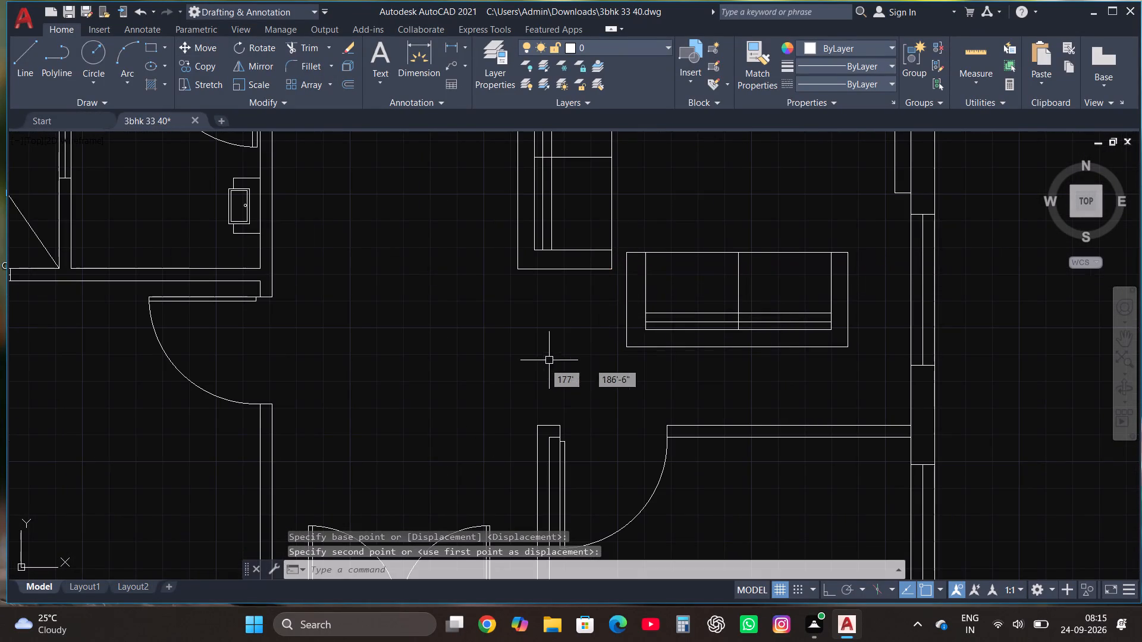
Move the upper hall sofa about 4" north, keeping it vertically aligned with the lower sofa.
{"action": "scroll", "coordinate": [537, 373], "scroll_direction": "down", "scroll_amount": 3}
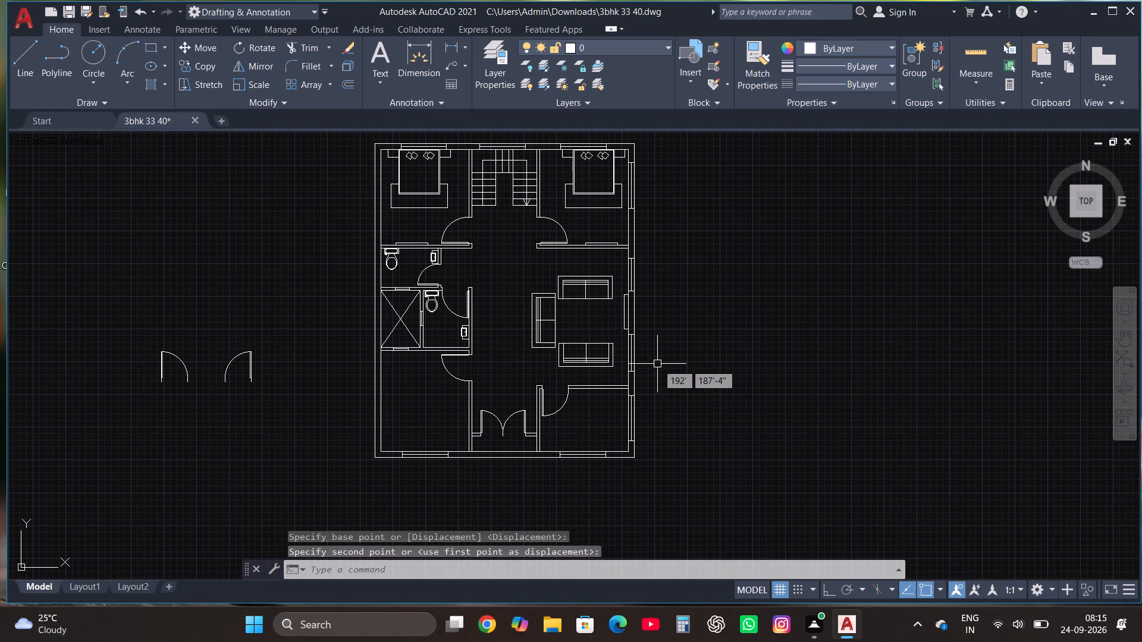
{"action": "scroll", "coordinate": [598, 337], "scroll_direction": "up", "scroll_amount": 1}
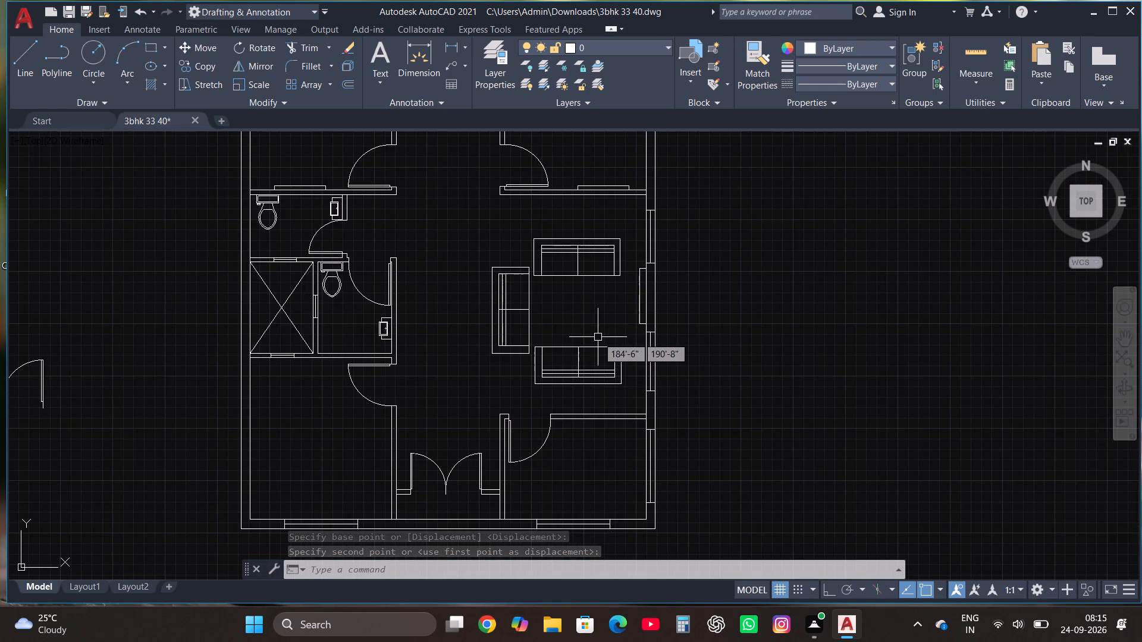
{"action": "scroll", "coordinate": [522, 277], "scroll_direction": "up", "scroll_amount": 1}
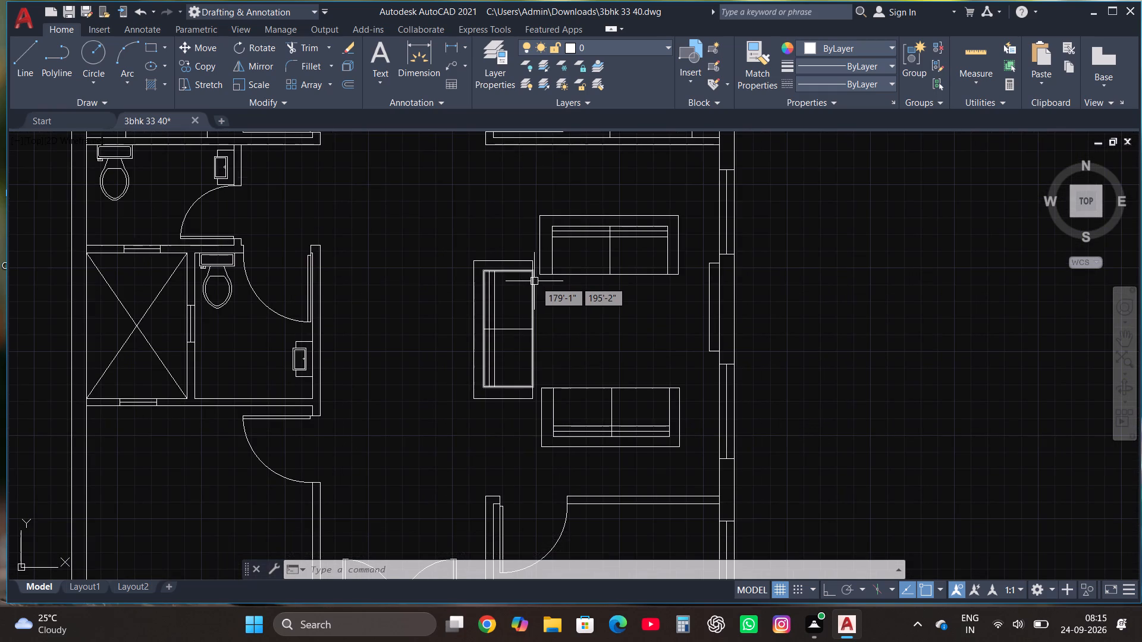
{"action": "left_click", "coordinate": [537, 282]}
{"action": "left_click", "coordinate": [686, 199]}
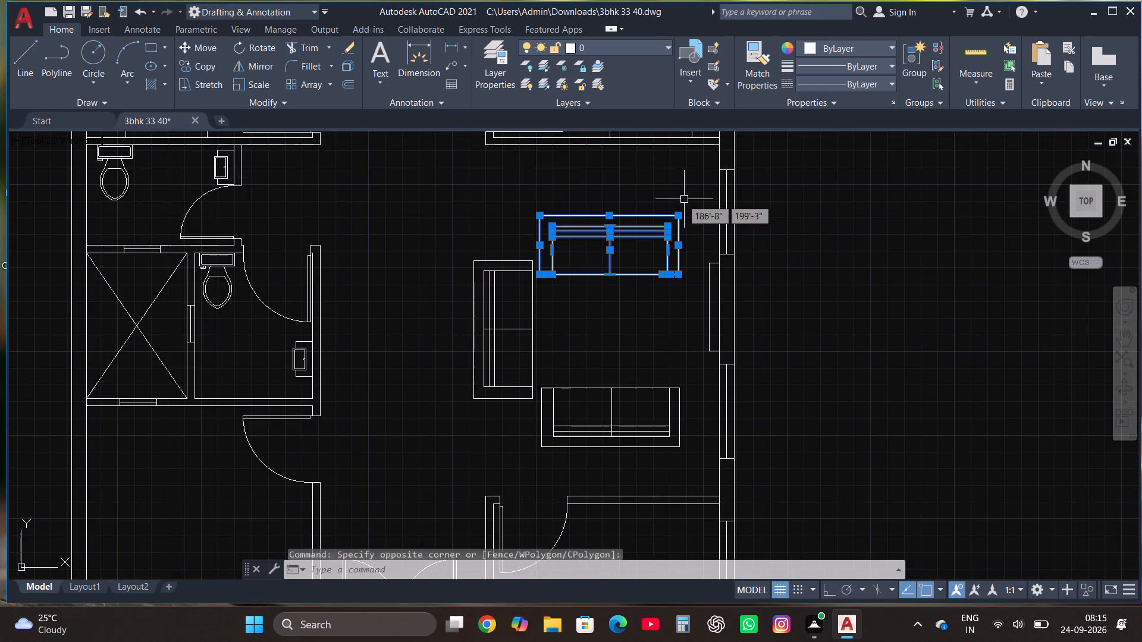
{"action": "left_click", "coordinate": [205, 46]}
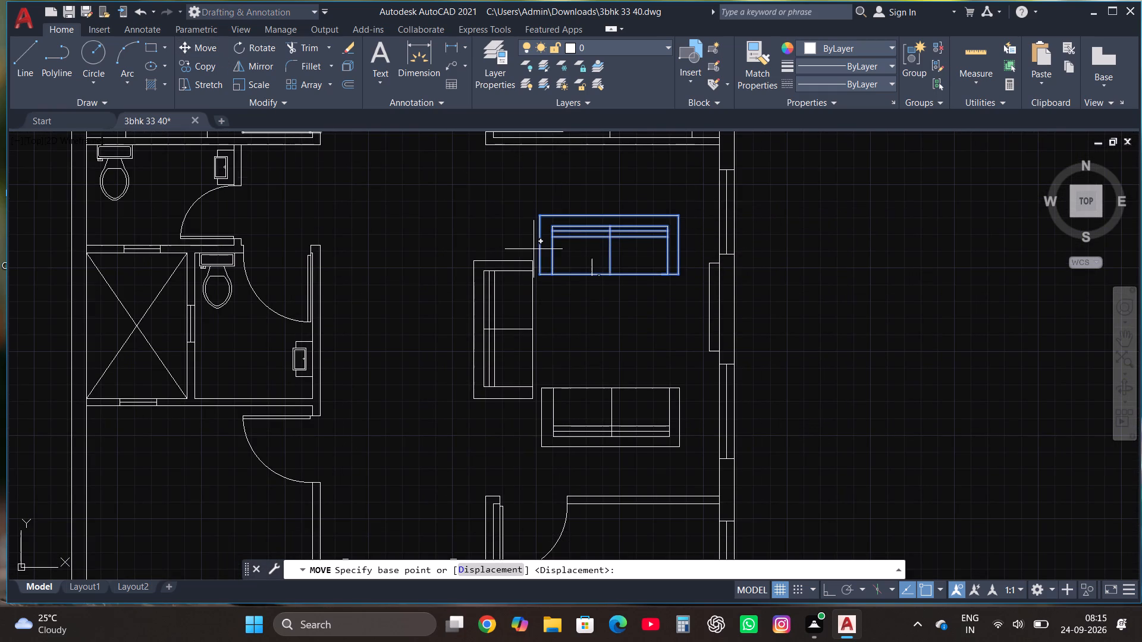
{"action": "left_click", "coordinate": [579, 258]}
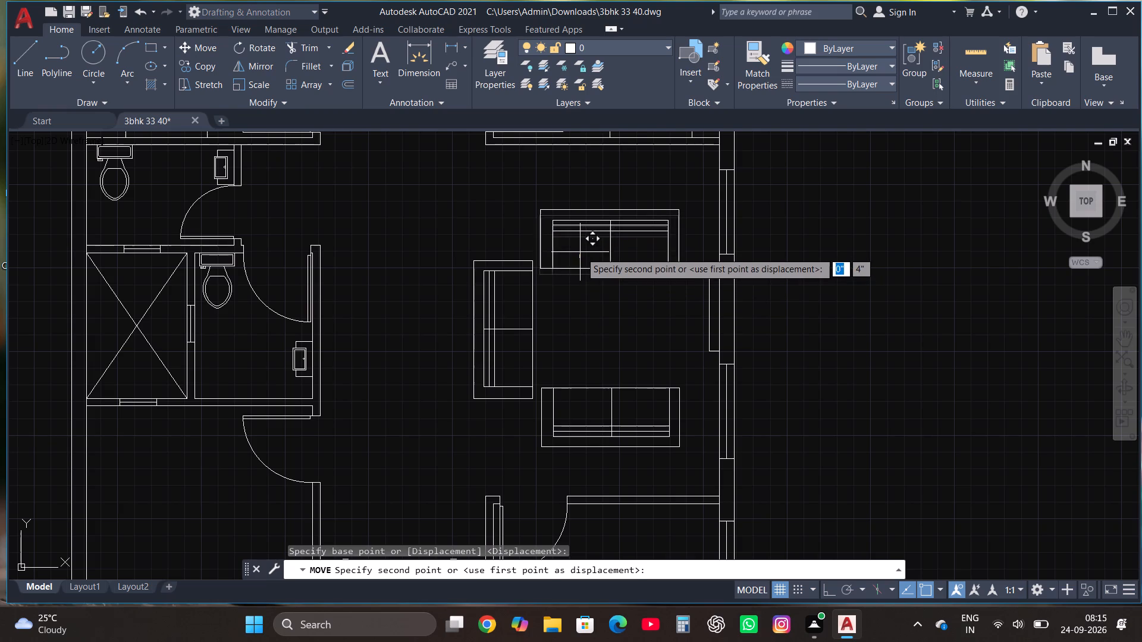
{"action": "left_click", "coordinate": [581, 252]}
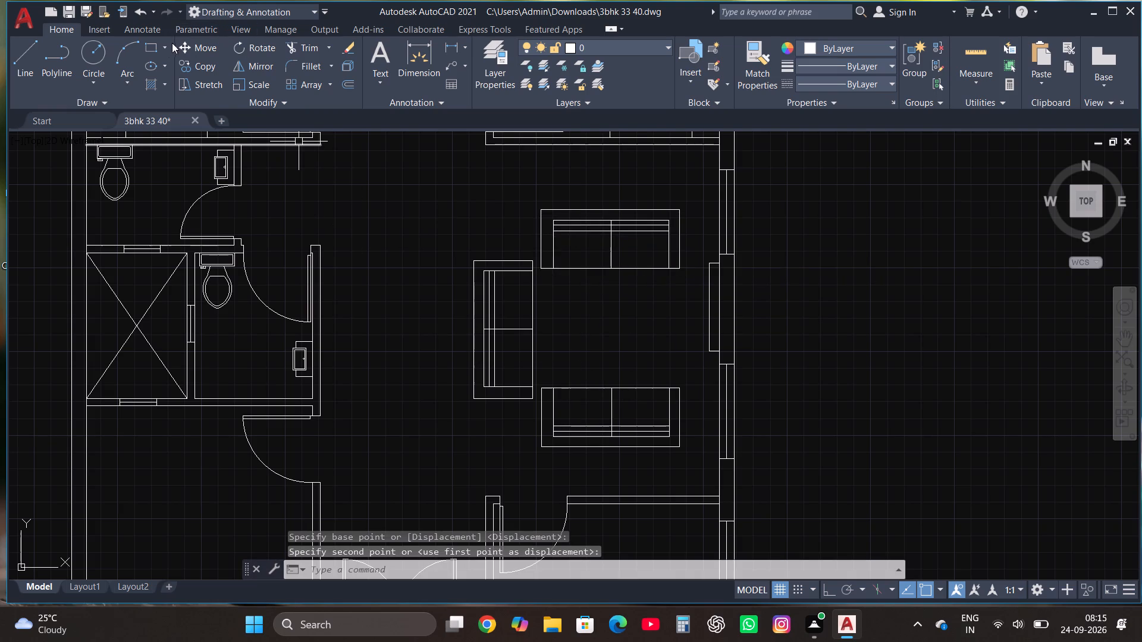
Draw a center table rectangle about 4' wide in the open space between the three hall sofas.
{"action": "left_click", "coordinate": [158, 48]}
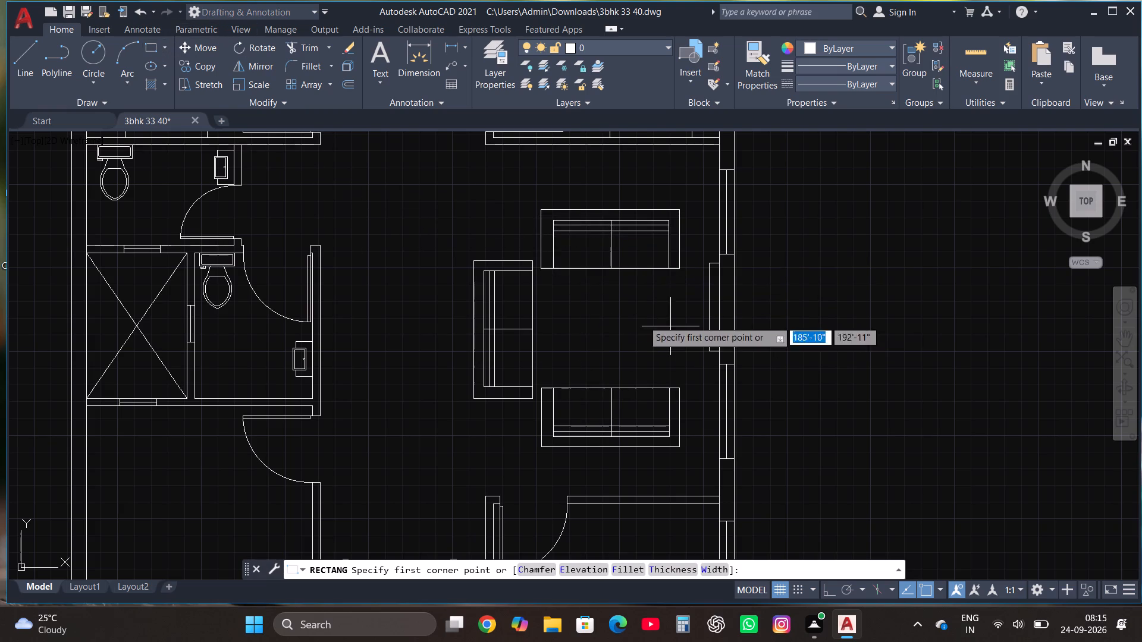
{"action": "left_click", "coordinate": [574, 355]}
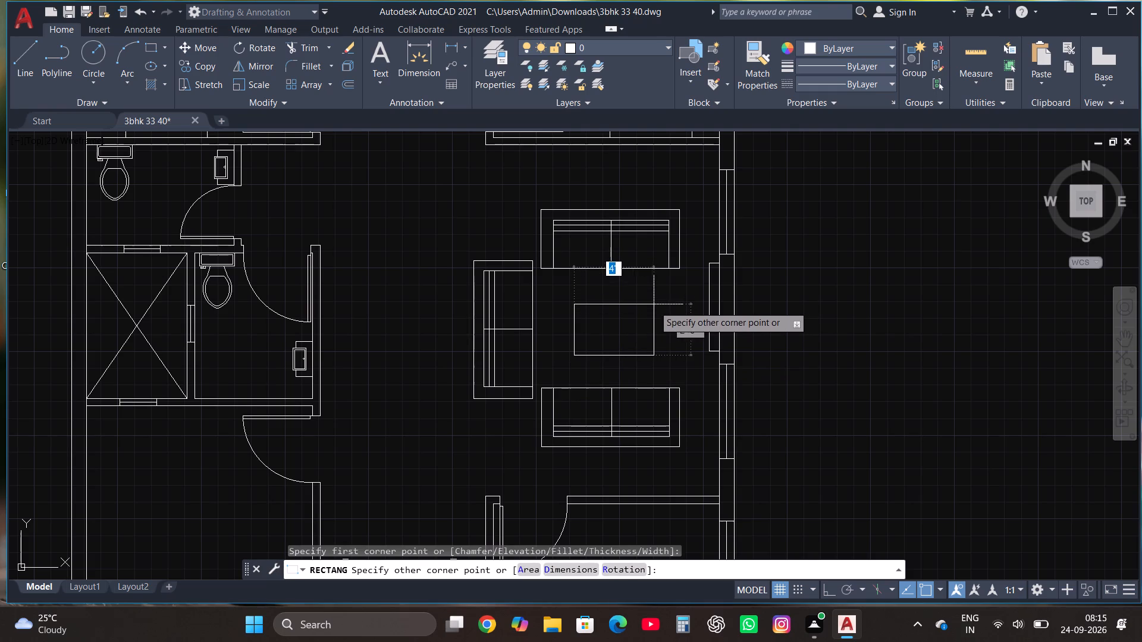
{"action": "left_click", "coordinate": [655, 304]}
Offset the center table rectangle 2" inward to form its inner border.
{"action": "left_click", "coordinate": [632, 306]}
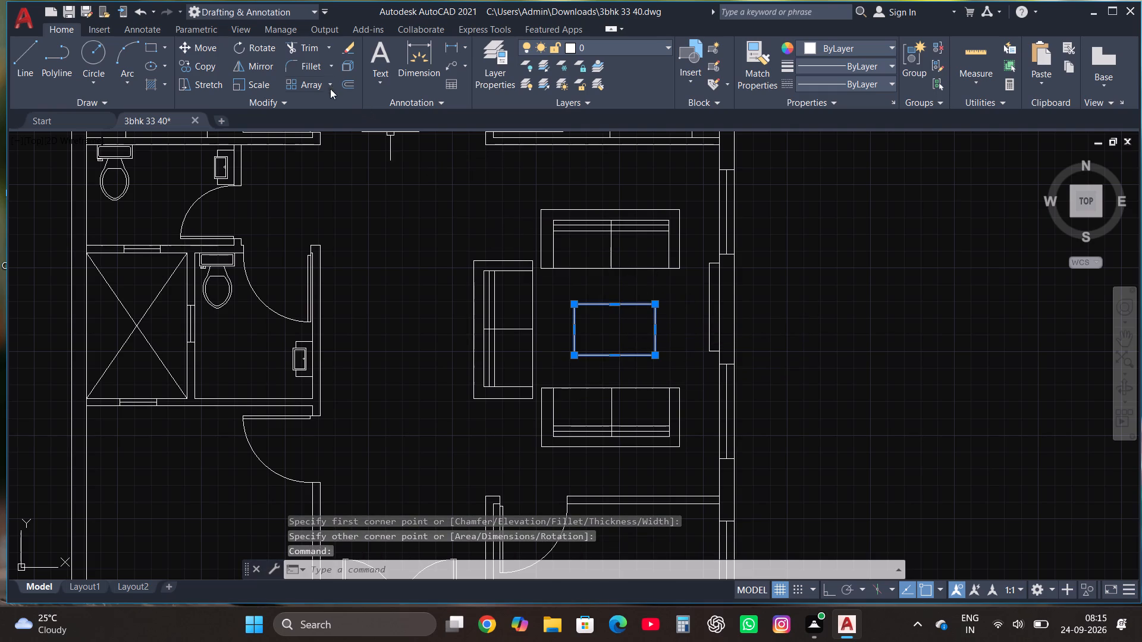
{"action": "left_click", "coordinate": [351, 86]}
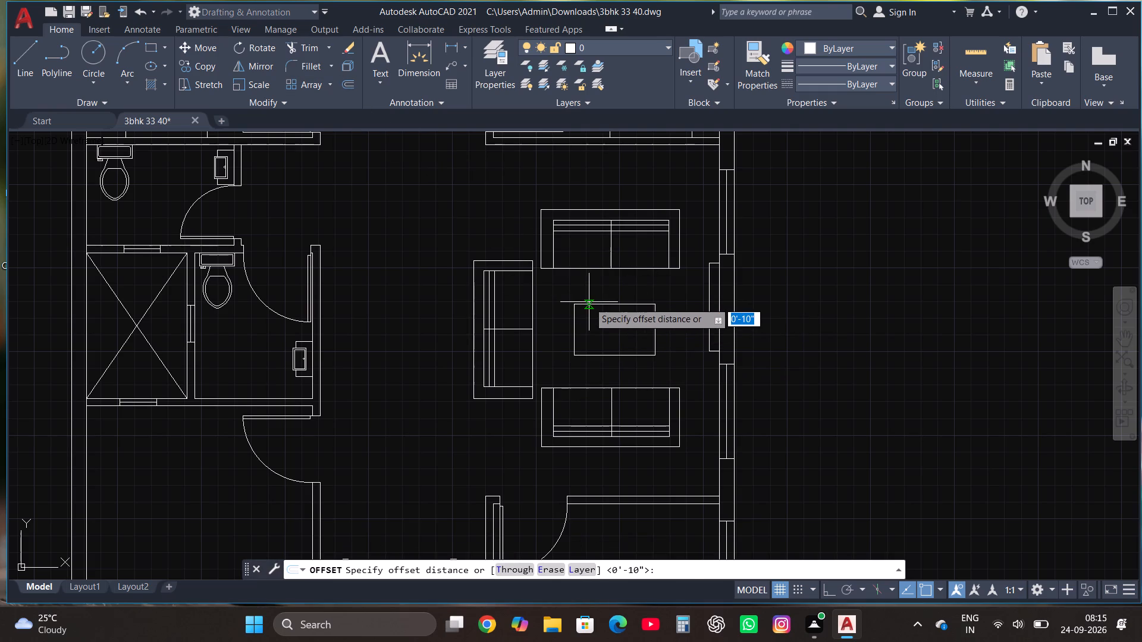
{"action": "left_click", "coordinate": [589, 302]}
{"action": "left_click", "coordinate": [592, 313]}
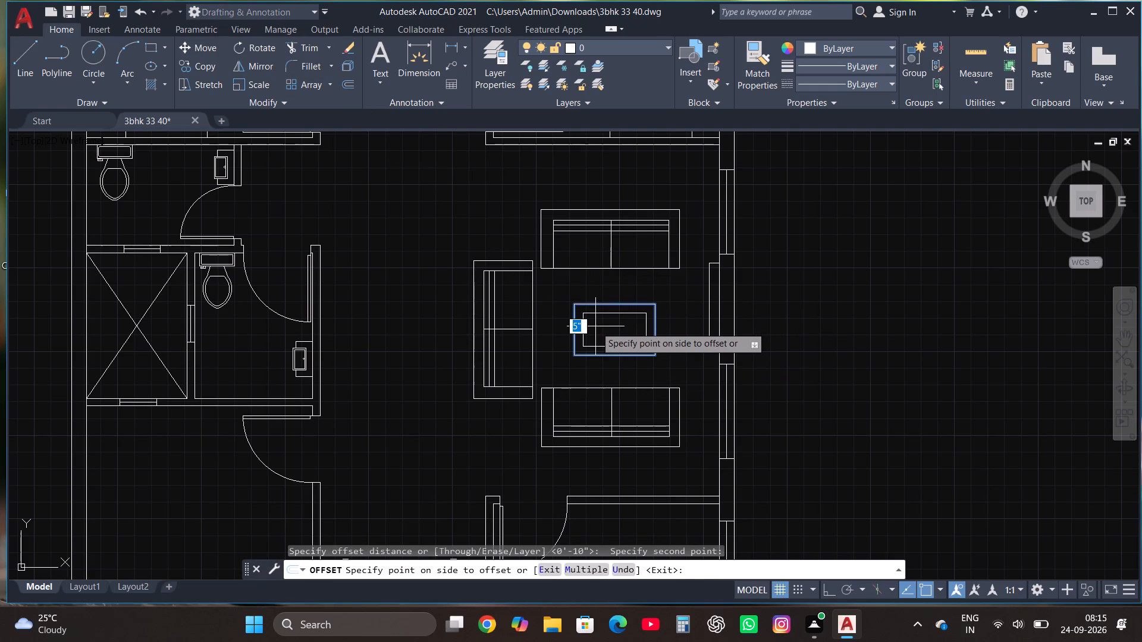
{"action": "type", "text": "2\""}
{"action": "key", "text": "Return"}
{"action": "key", "text": "Escape"}
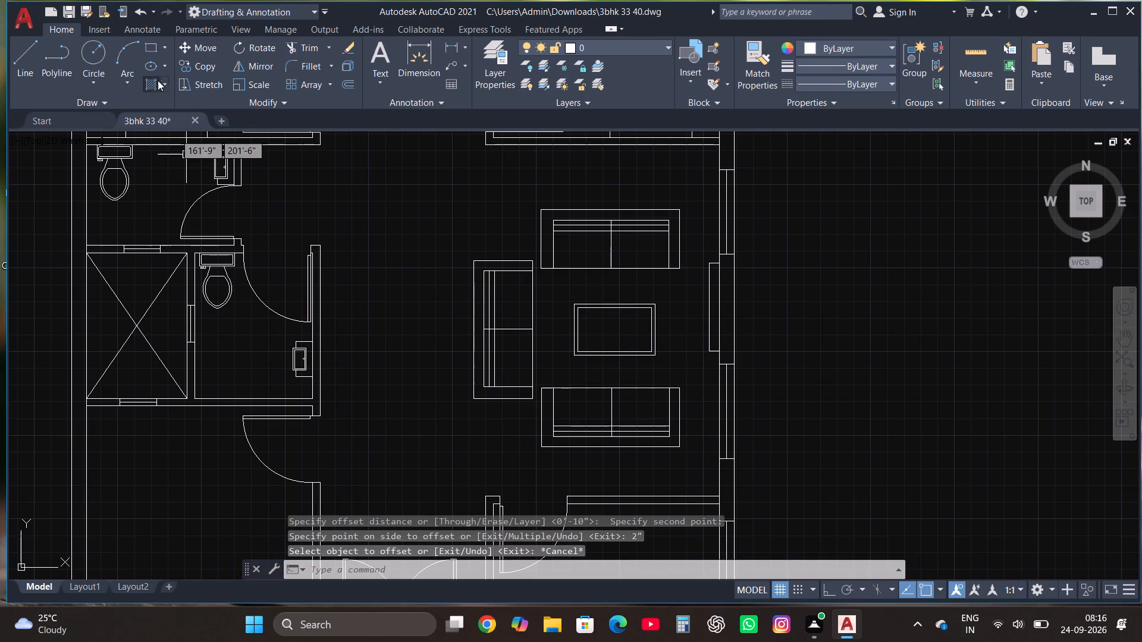
Draw a small side table rectangle in the corner north of the vertical sofa and west of the upper sofa.
{"action": "left_click", "coordinate": [152, 49]}
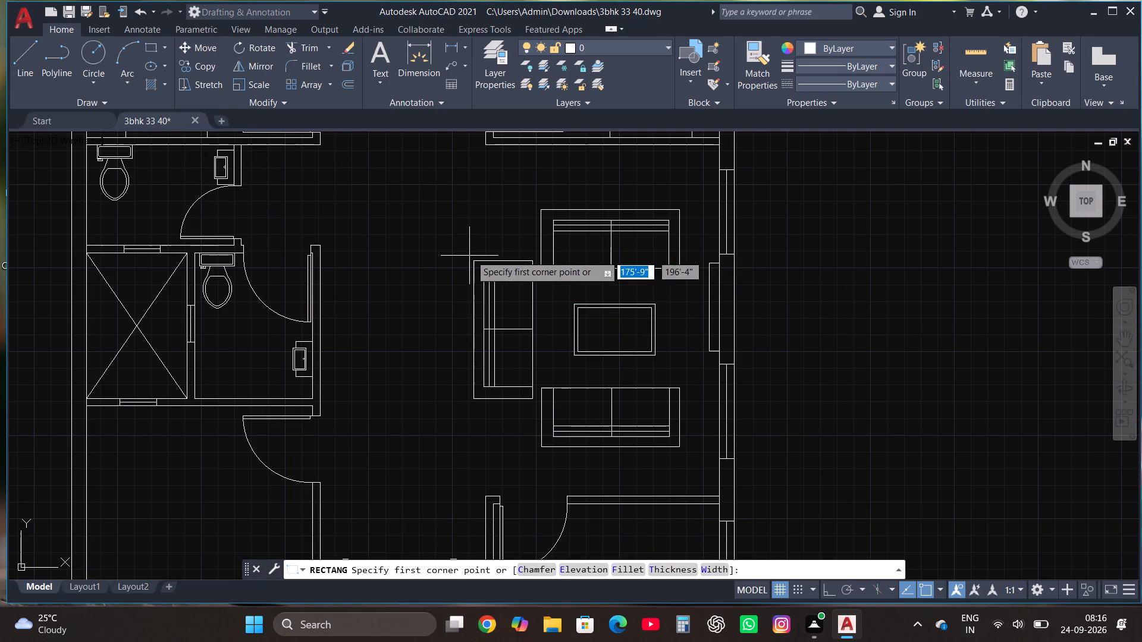
{"action": "left_click", "coordinate": [485, 253]}
{"action": "left_click", "coordinate": [532, 213]}
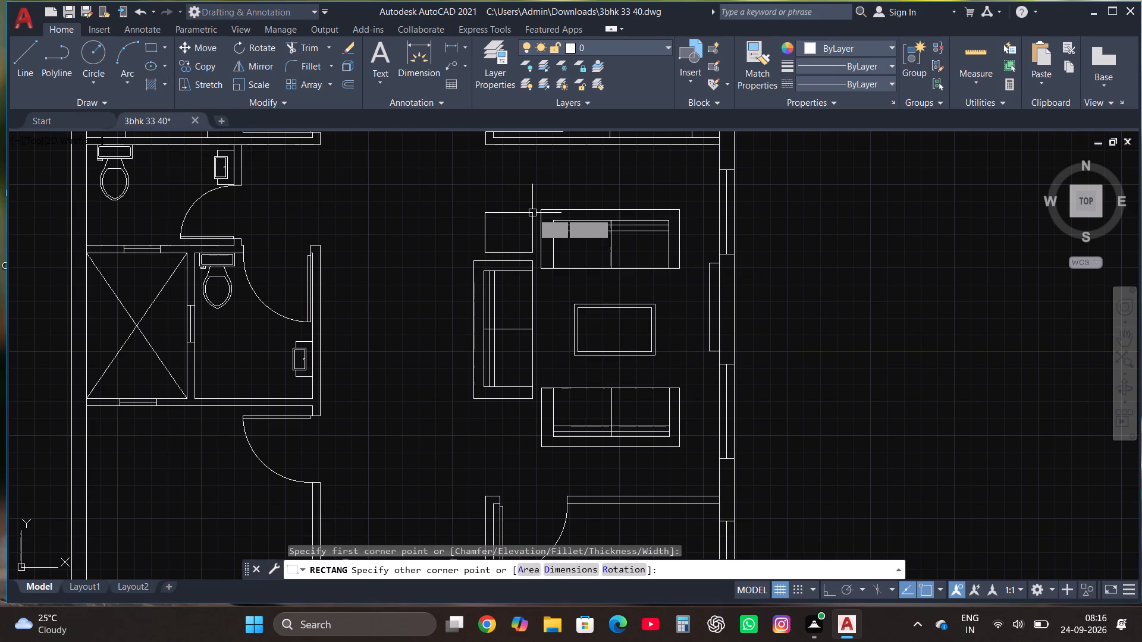
With Ortho on, copy the side table straight down to the corner south of the vertical sofa, beside the lower sofa.
{"action": "left_click", "coordinate": [532, 213]}
{"action": "left_click", "coordinate": [208, 64]}
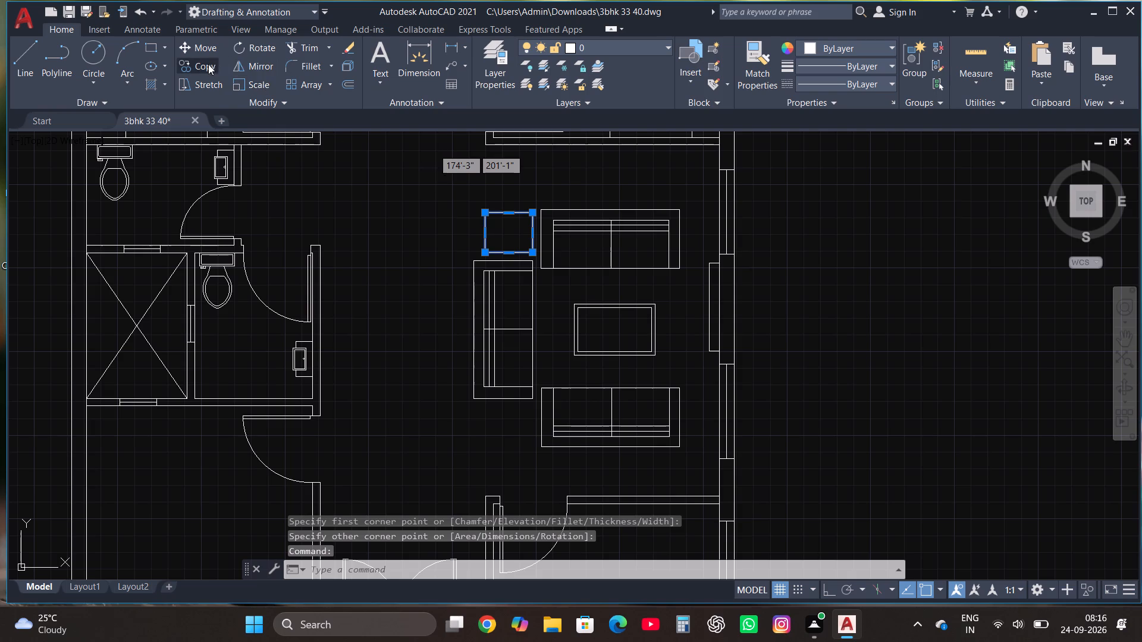
{"action": "left_click", "coordinate": [514, 234]}
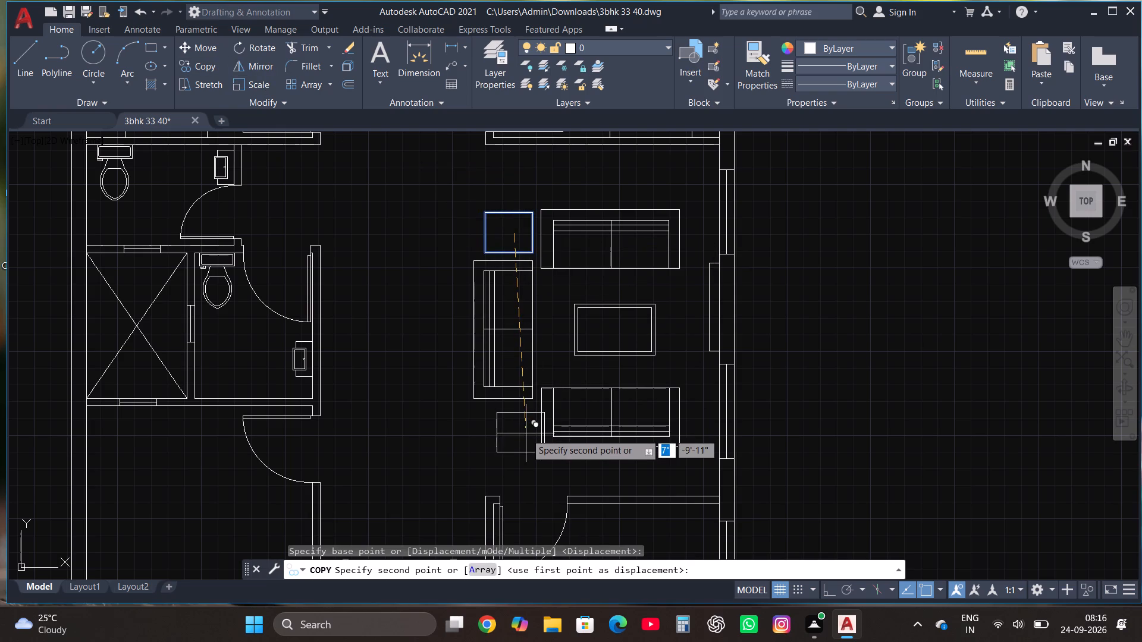
{"action": "key", "text": "F8"}
{"action": "scroll", "coordinate": [517, 432], "scroll_direction": "up", "scroll_amount": 2}
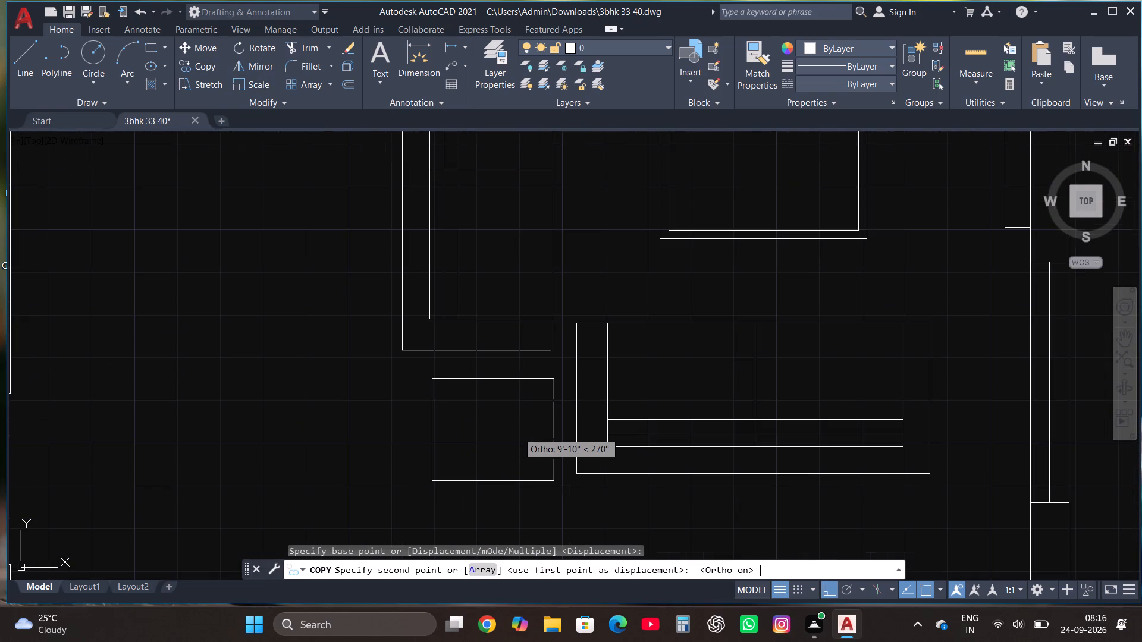
{"action": "left_click", "coordinate": [517, 426]}
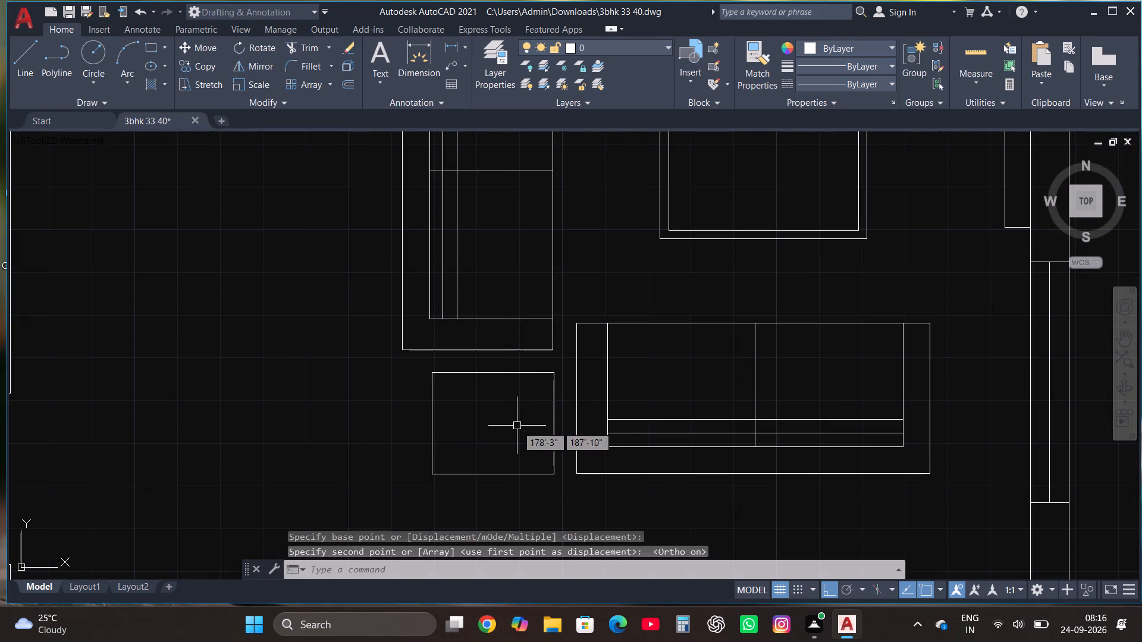
{"action": "key", "text": "Escape"}
Draw the kitchen's south counter edge as a horizontal line 2' north of the south wall's inner face, in the southeast room.
{"action": "scroll", "coordinate": [465, 376], "scroll_direction": "down", "scroll_amount": 3}
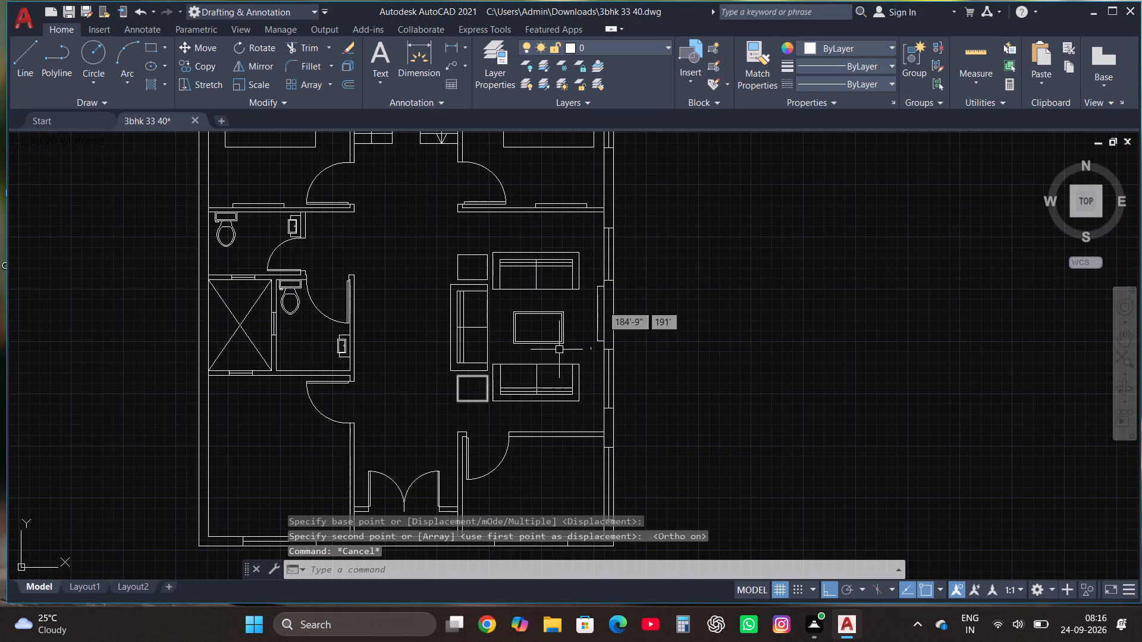
{"action": "scroll", "coordinate": [623, 259], "scroll_direction": "down", "scroll_amount": 1}
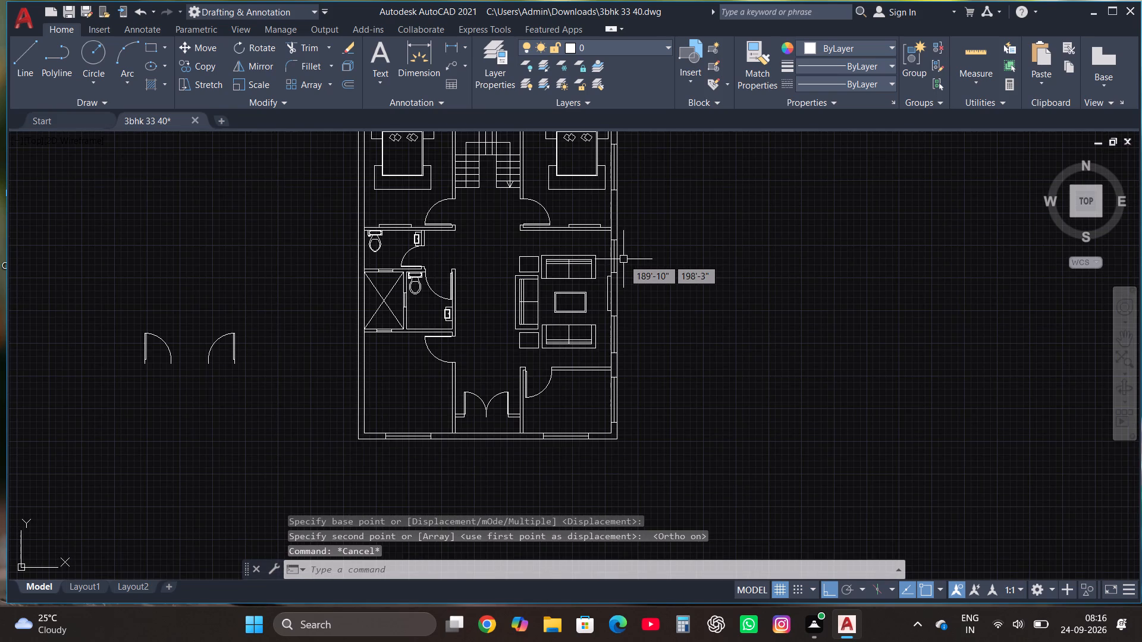
{"action": "left_click", "coordinate": [30, 58]}
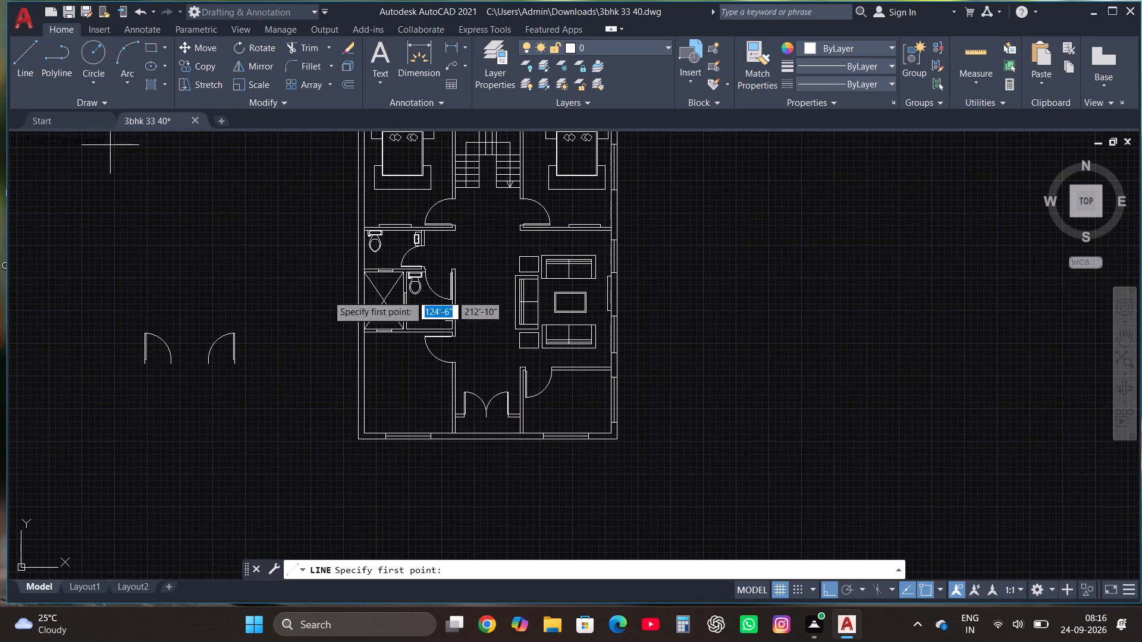
{"action": "scroll", "coordinate": [487, 469], "scroll_direction": "up", "scroll_amount": 2}
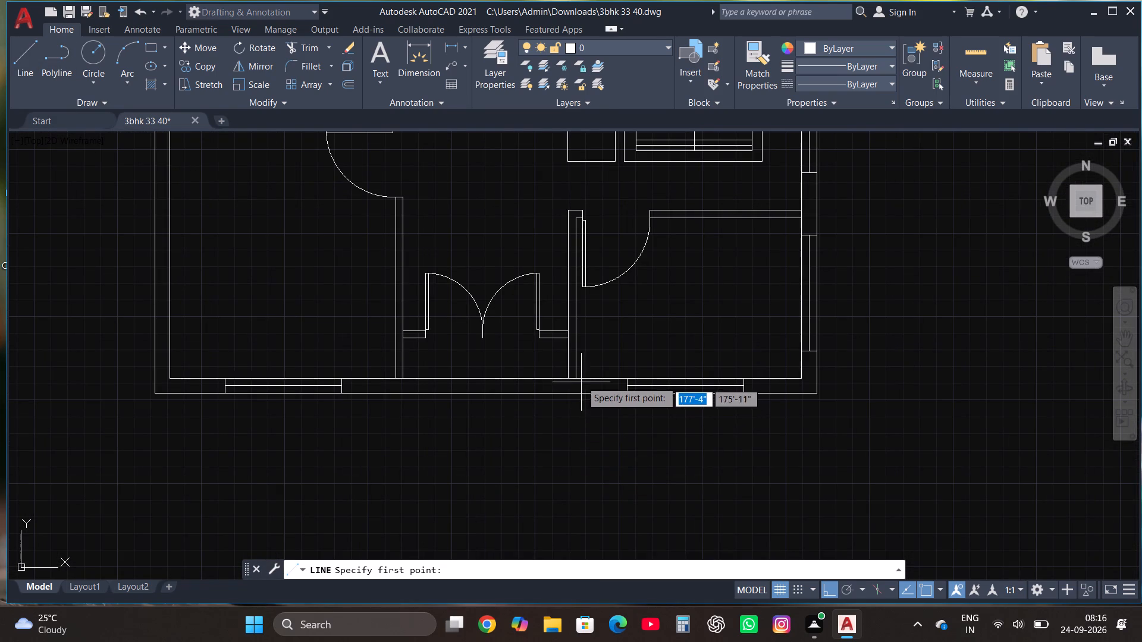
{"action": "left_click", "coordinate": [576, 379]}
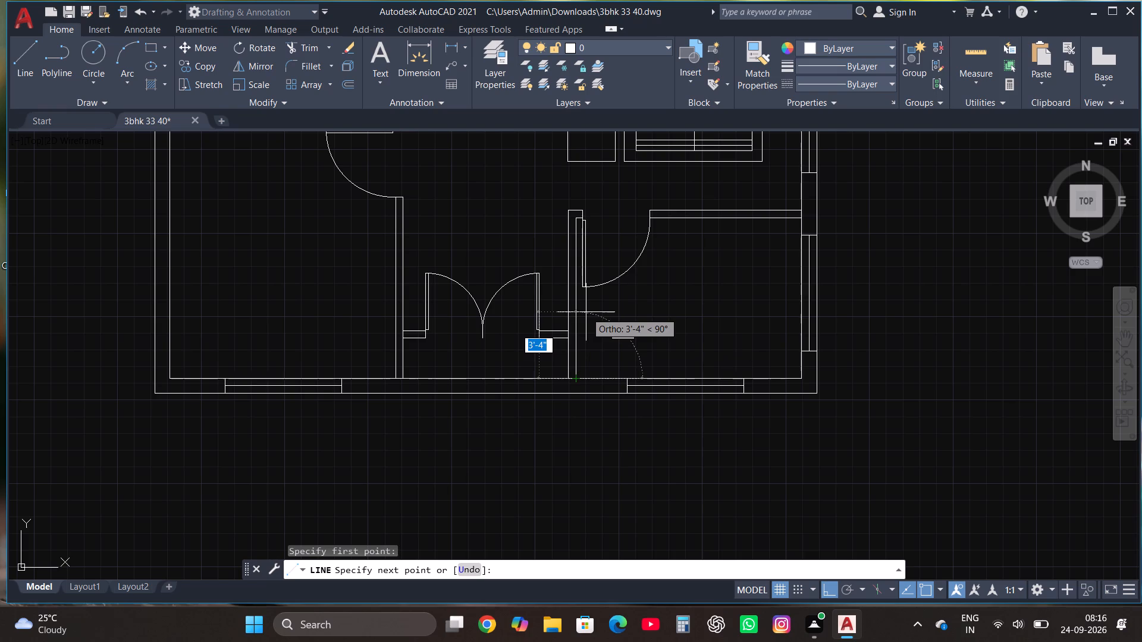
{"action": "type", "text": "2'"}
{"action": "key", "text": "Return"}
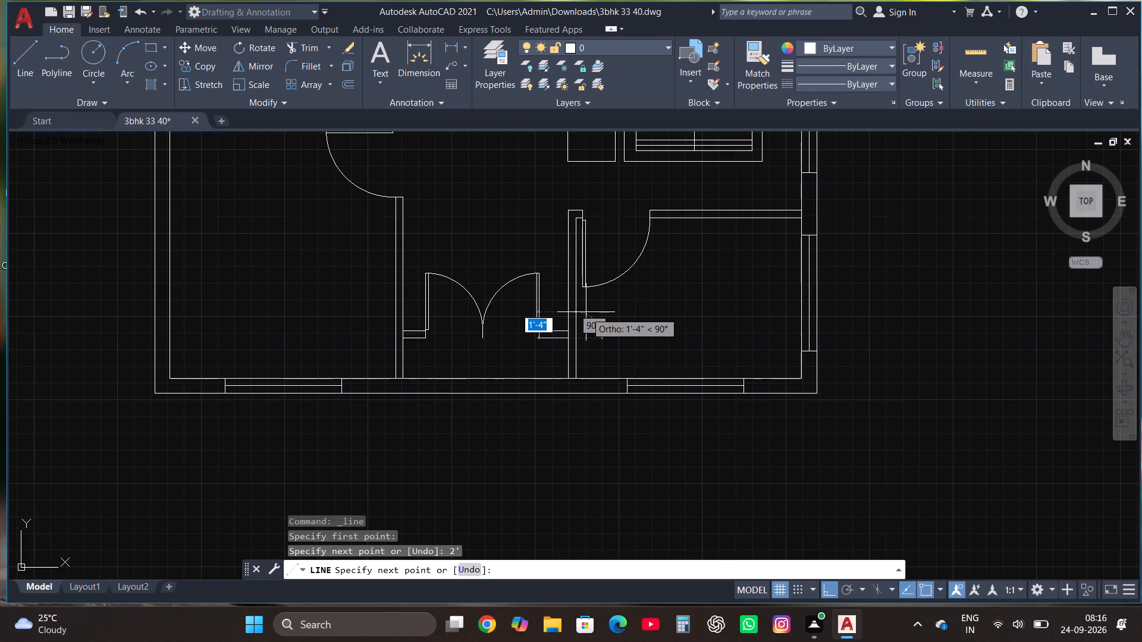
{"action": "left_click", "coordinate": [756, 354]}
{"action": "key", "text": "Escape"}
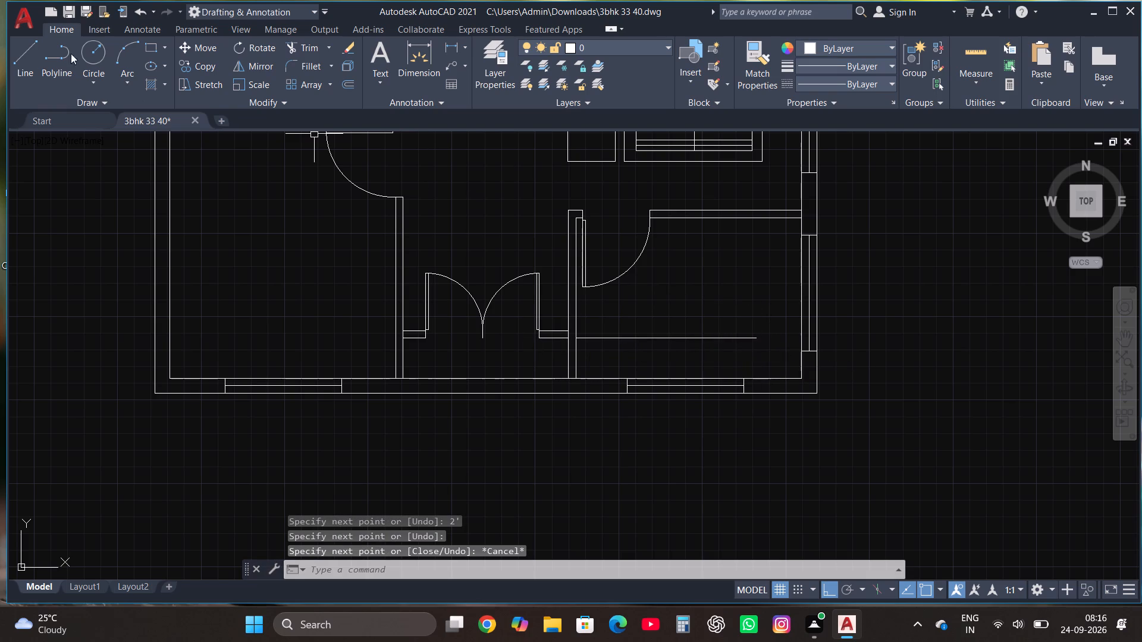
Draw the kitchen's east counter edge as a vertical line 2' west of the east wall's inner face.
{"action": "left_click", "coordinate": [37, 46]}
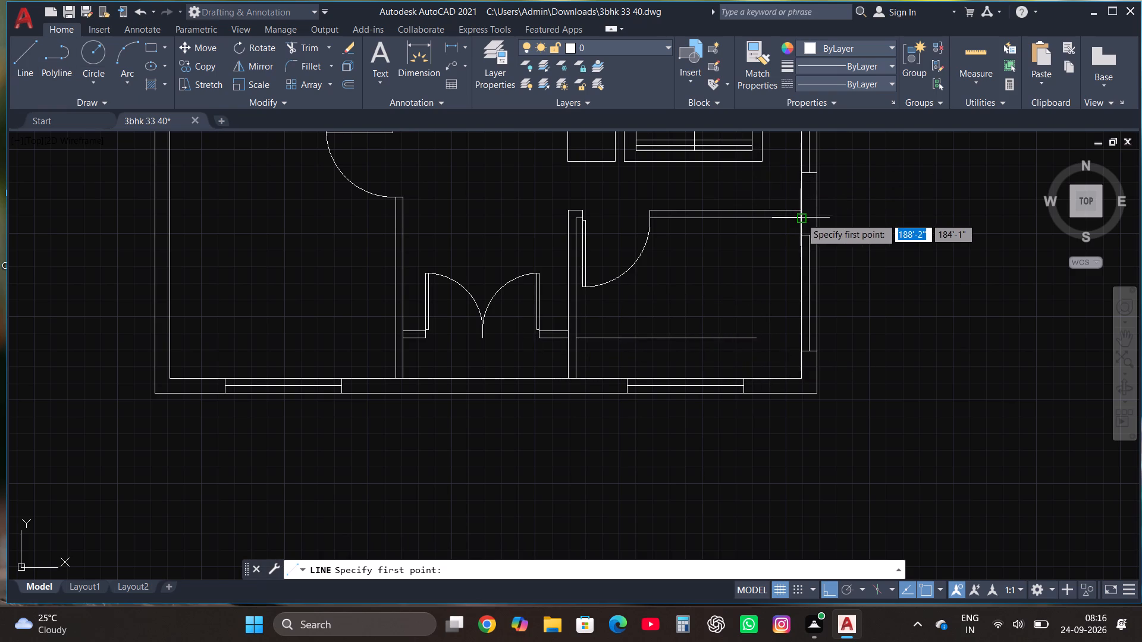
{"action": "left_click", "coordinate": [802, 218]}
{"action": "type", "text": "2'"}
{"action": "key", "text": "Return"}
{"action": "left_click", "coordinate": [754, 318]}
{"action": "key", "text": "Escape"}
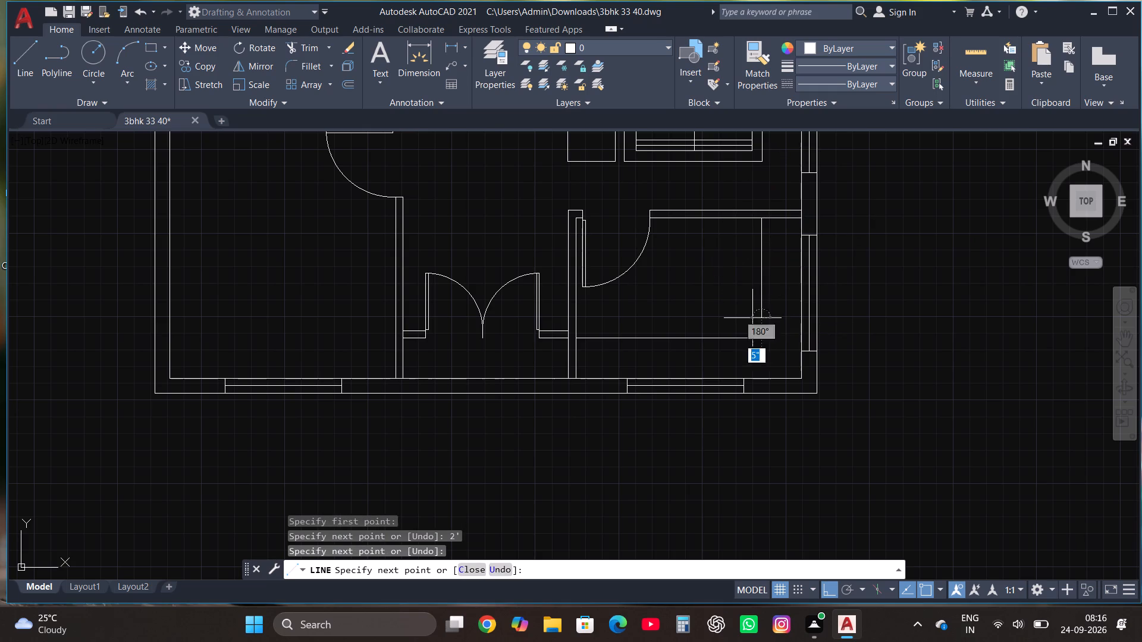
Fillet the south and east counter edge lines into a square corner.
{"action": "left_click", "coordinate": [285, 72]}
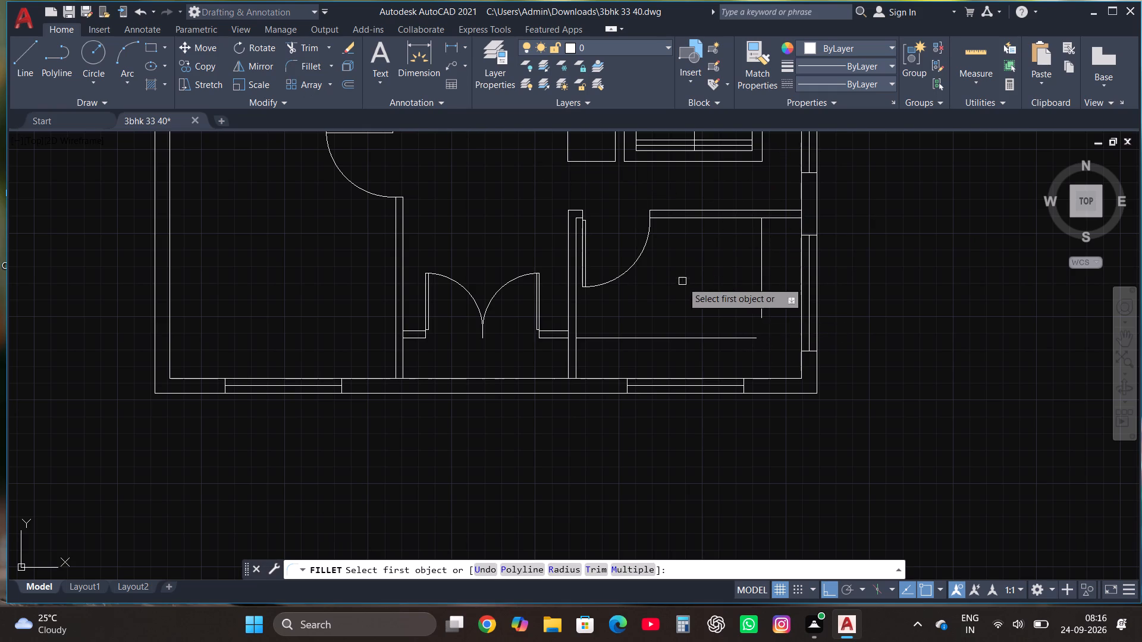
{"action": "left_click", "coordinate": [721, 335]}
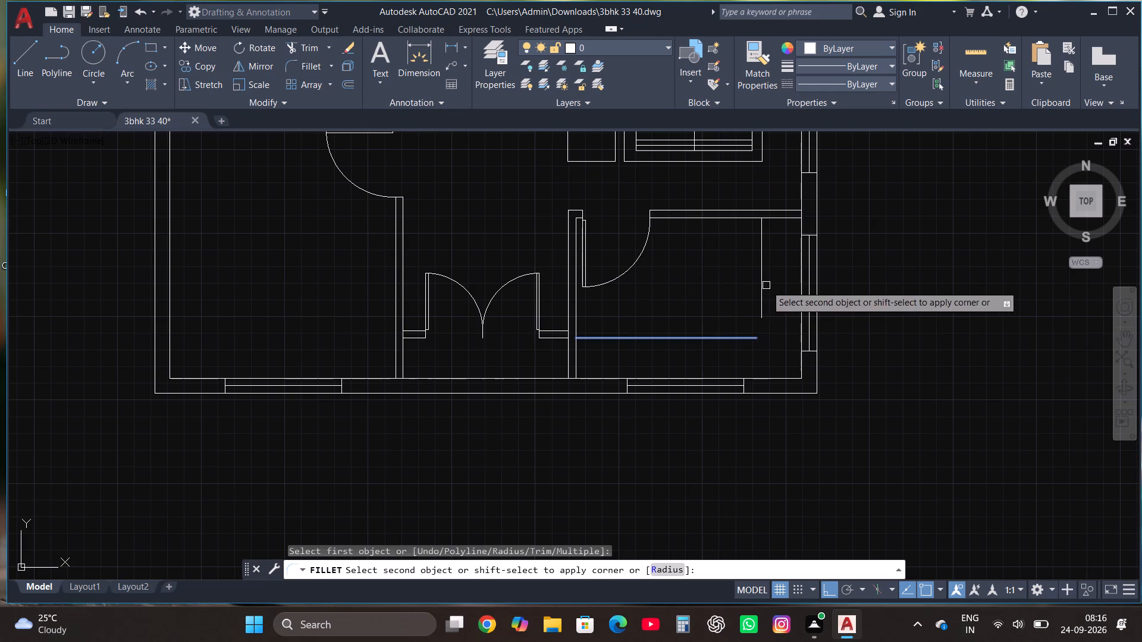
{"action": "left_click", "coordinate": [766, 285]}
{"action": "left_click", "coordinate": [764, 285]}
{"action": "key", "text": "Escape"}
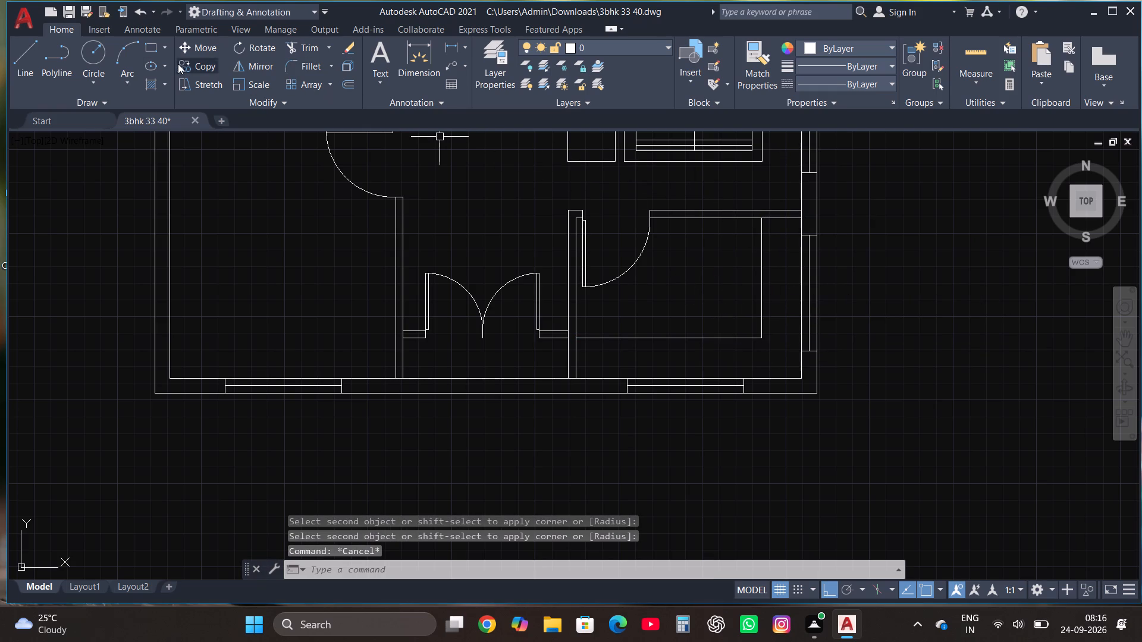
Draw a stove outline rectangle about 3'-1" wide on the south counter, in front of the kitchen window.
{"action": "left_click", "coordinate": [151, 47]}
{"action": "scroll", "coordinate": [612, 345], "scroll_direction": "up", "scroll_amount": 1}
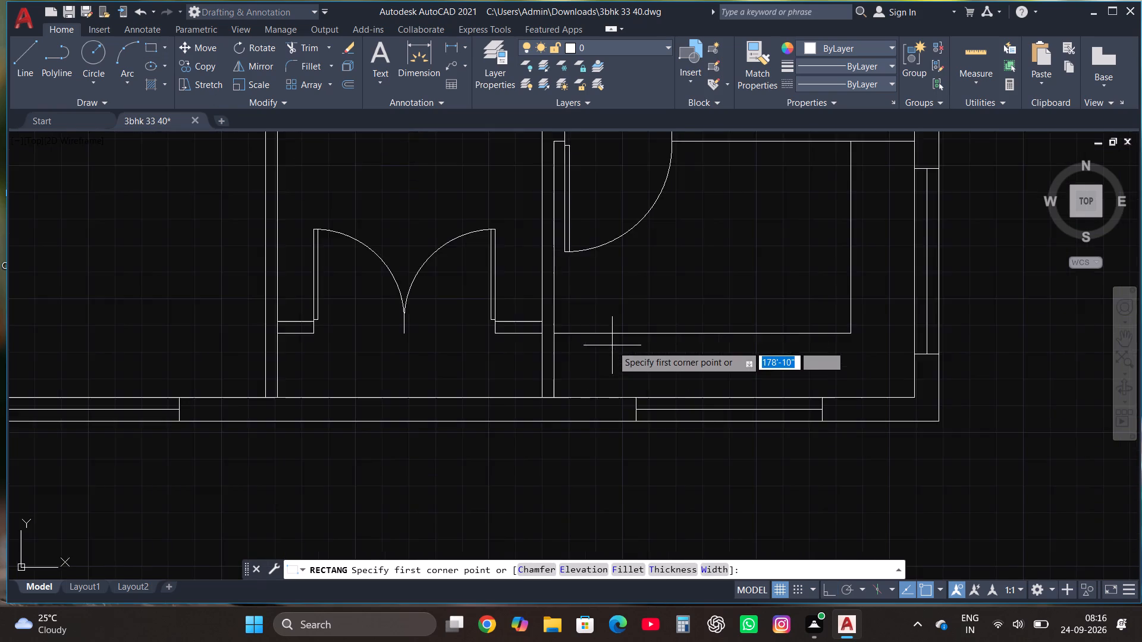
{"action": "scroll", "coordinate": [612, 345], "scroll_direction": "up", "scroll_amount": 1}
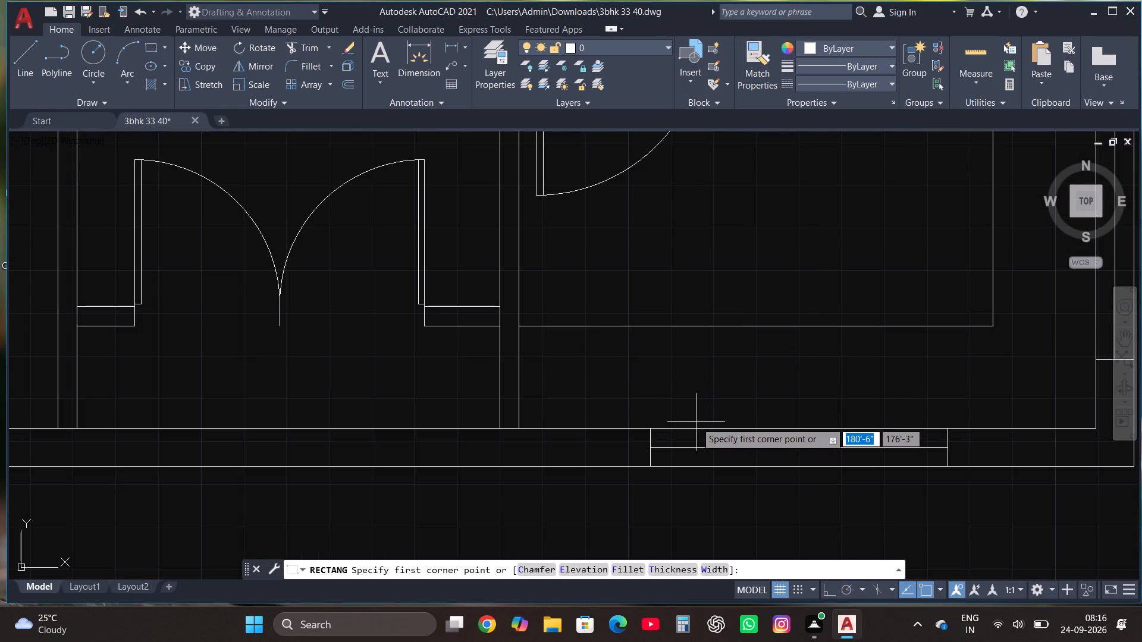
{"action": "left_click", "coordinate": [696, 422]}
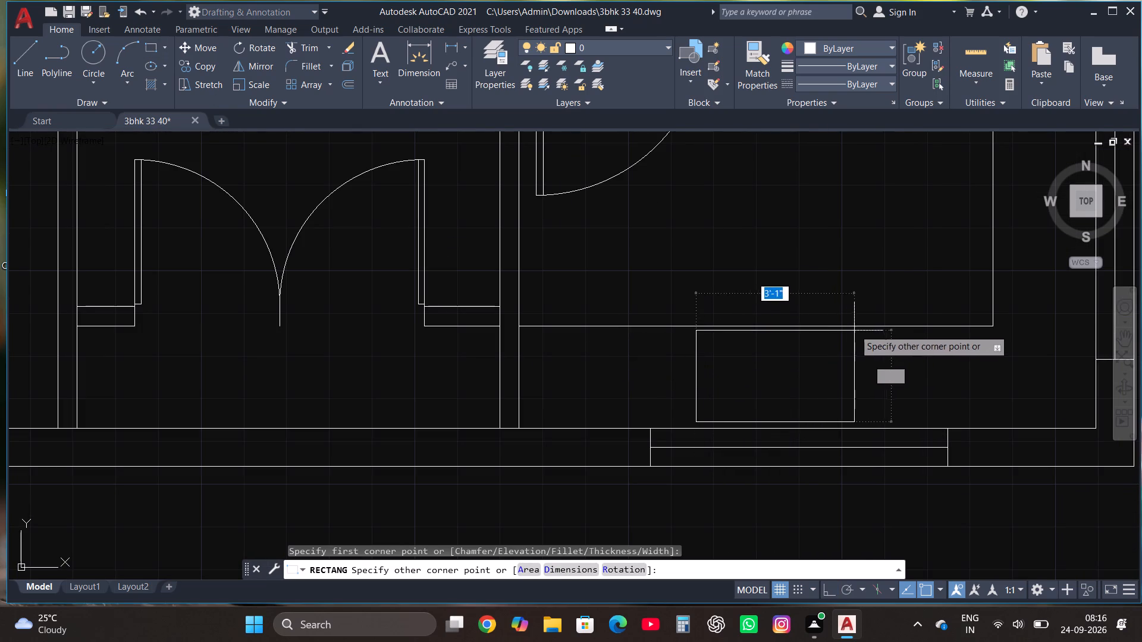
{"action": "left_click", "coordinate": [855, 329]}
{"action": "scroll", "coordinate": [510, 351], "scroll_direction": "down", "scroll_amount": 2}
{"action": "scroll", "coordinate": [669, 366], "scroll_direction": "up", "scroll_amount": 2}
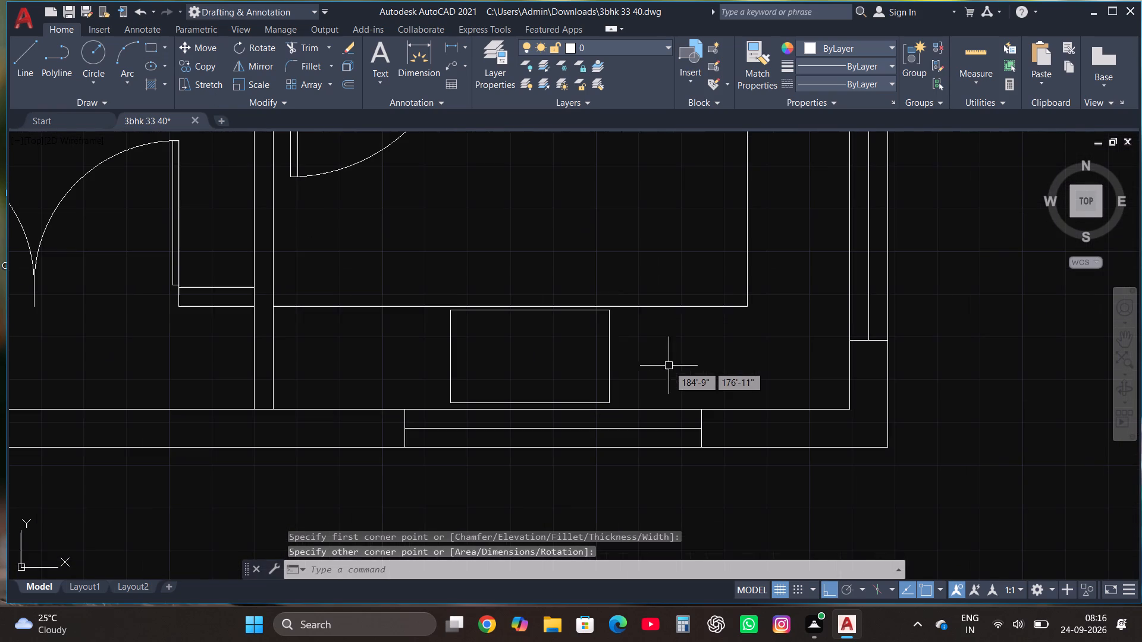
Draw a narrow upright rectangle about 6" by 1'-7" in the middle of the stove outline.
{"action": "left_click", "coordinate": [144, 54]}
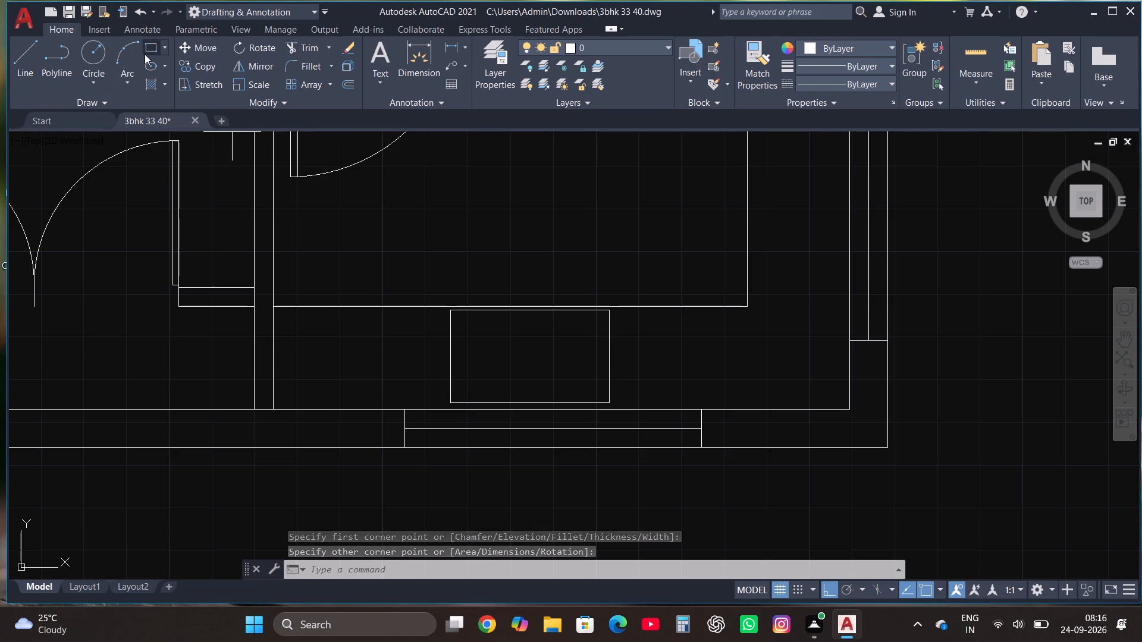
{"action": "left_click", "coordinate": [518, 318]}
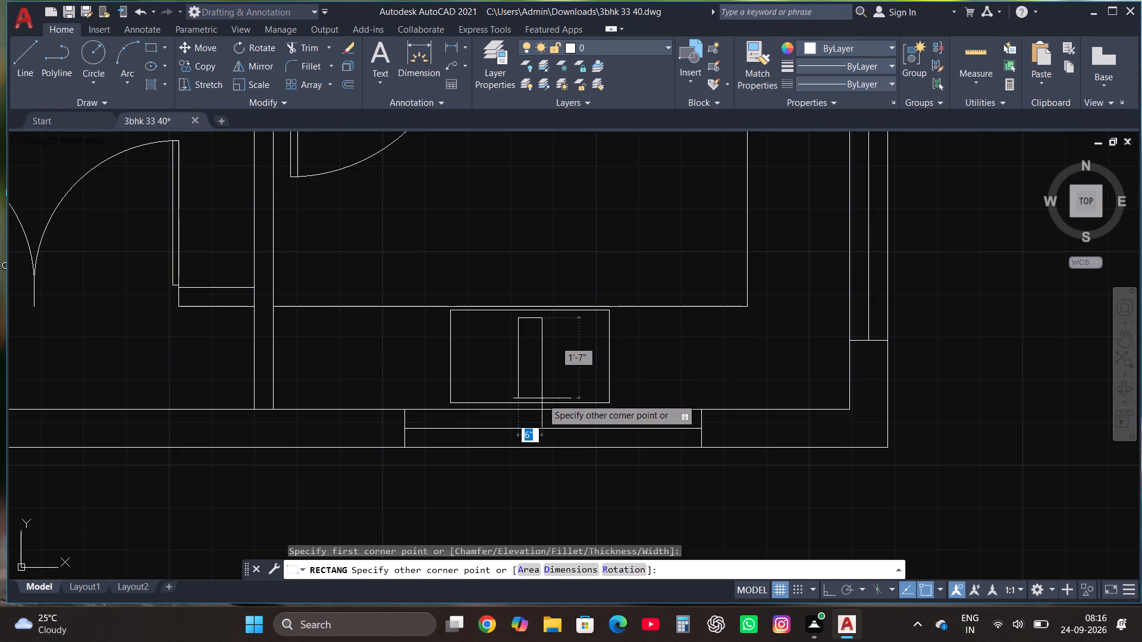
{"action": "left_click", "coordinate": [541, 399]}
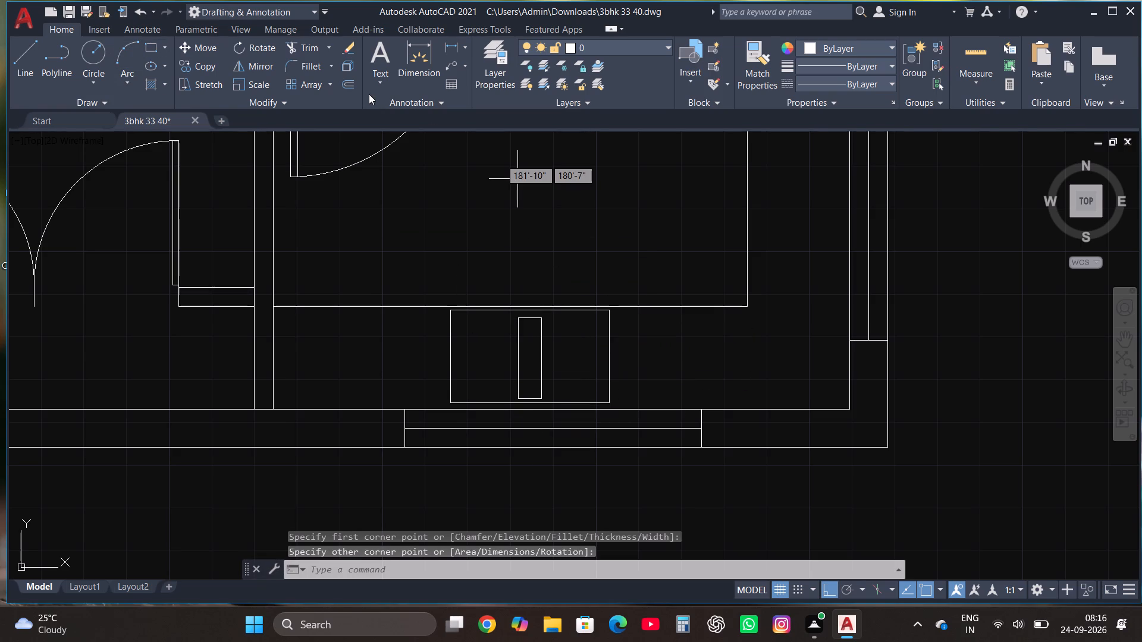
Draw a large burner circle of about 4" radius in the stove's northwest corner and, with Ortho off, copy it to the southeast corner.
{"action": "left_click", "coordinate": [87, 48]}
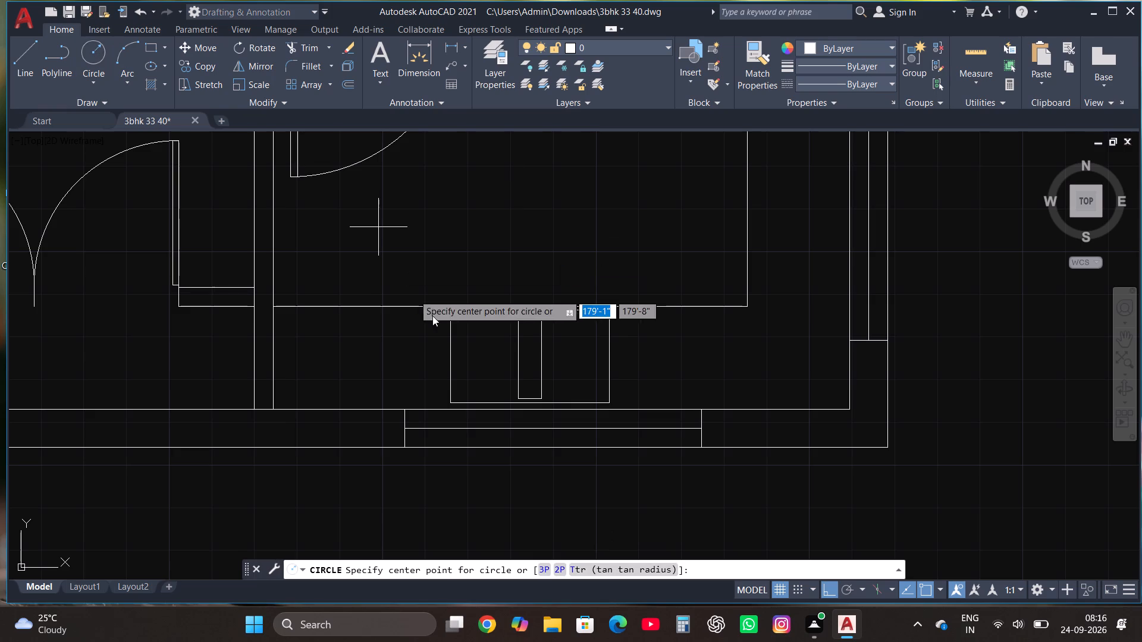
{"action": "scroll", "coordinate": [447, 348], "scroll_direction": "up", "scroll_amount": 1}
{"action": "left_click", "coordinate": [507, 324]}
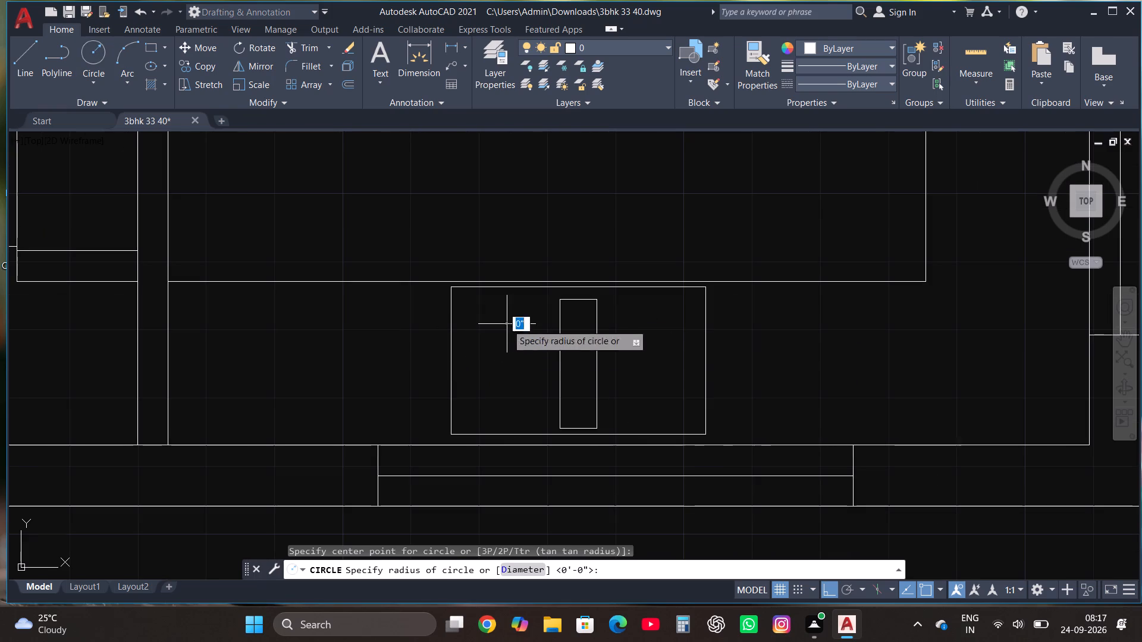
{"action": "left_click", "coordinate": [525, 348]}
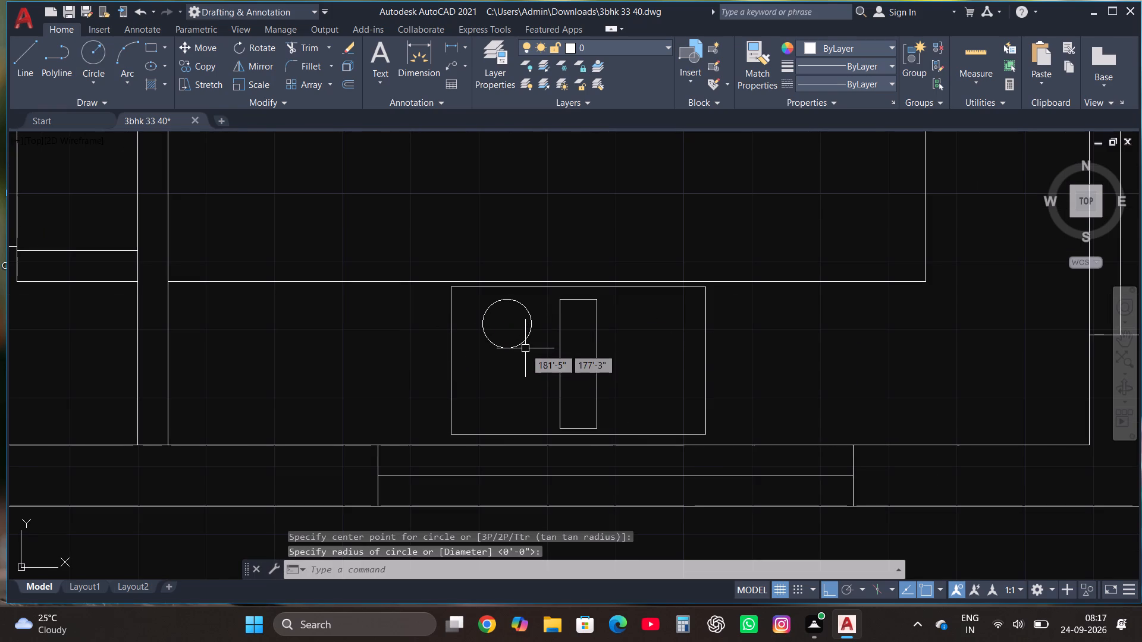
{"action": "left_click", "coordinate": [532, 311]}
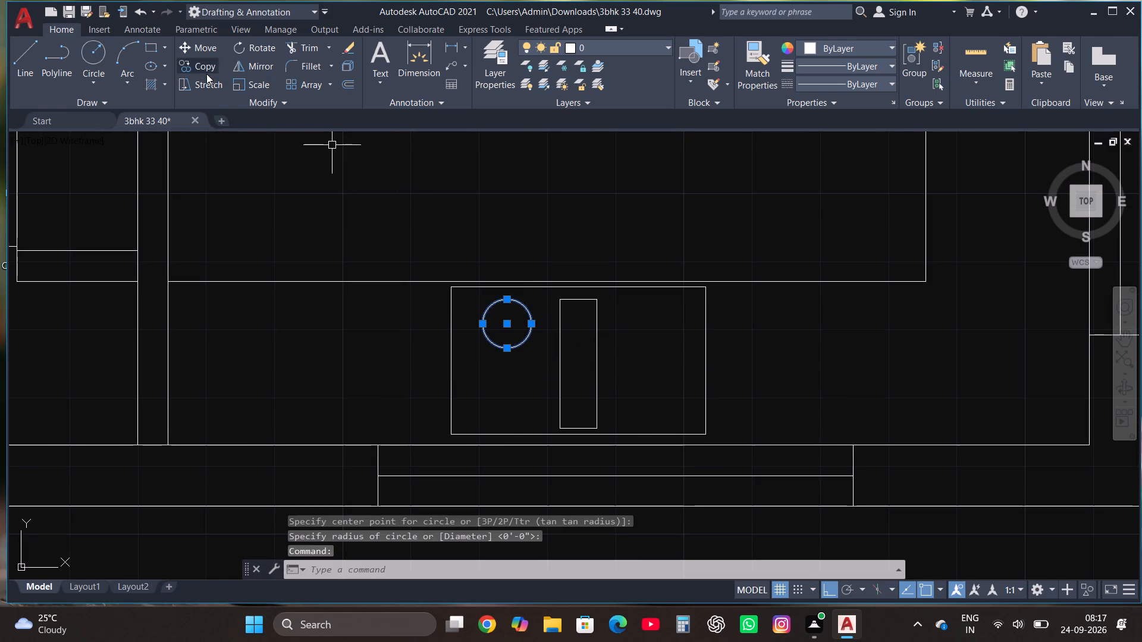
{"action": "left_click", "coordinate": [206, 74]}
{"action": "left_click", "coordinate": [509, 325]}
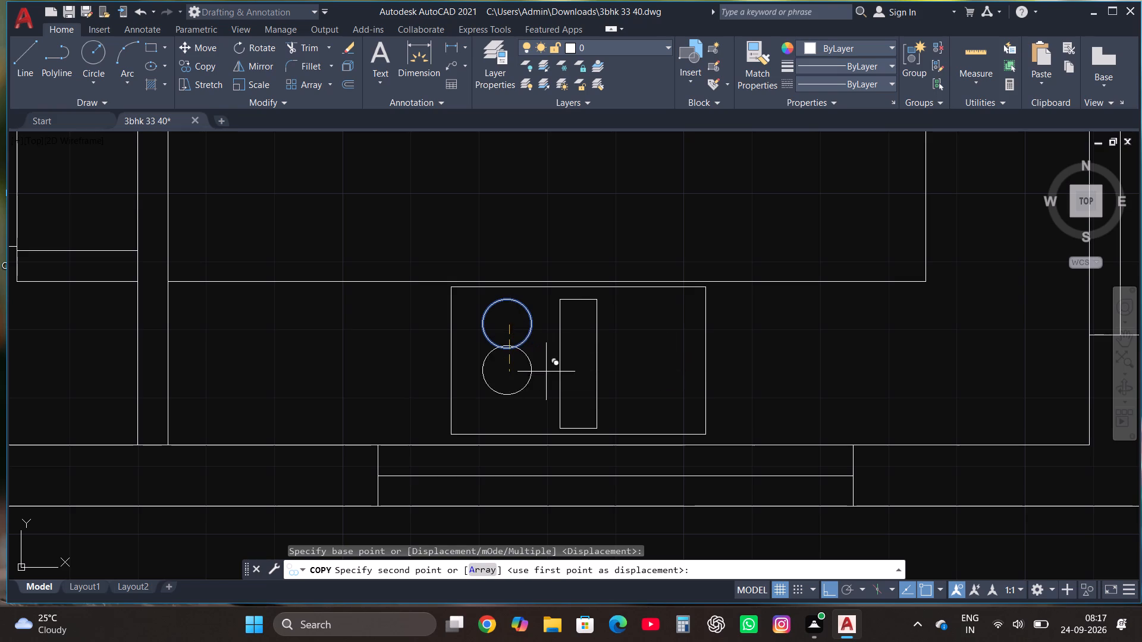
{"action": "key", "text": "F8"}
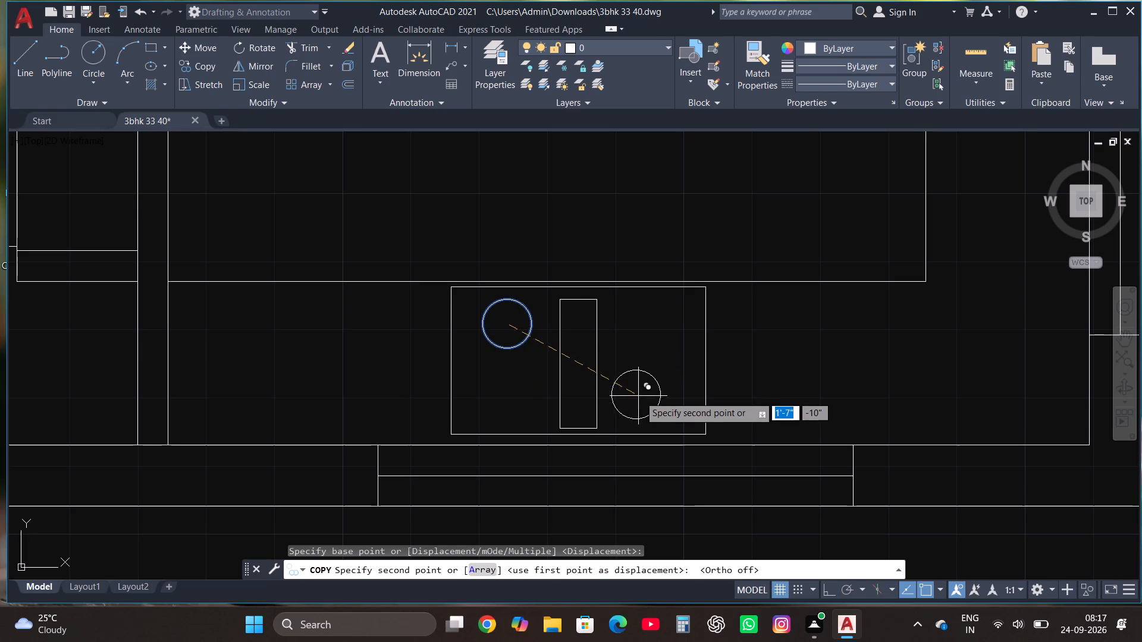
{"action": "left_click", "coordinate": [651, 394]}
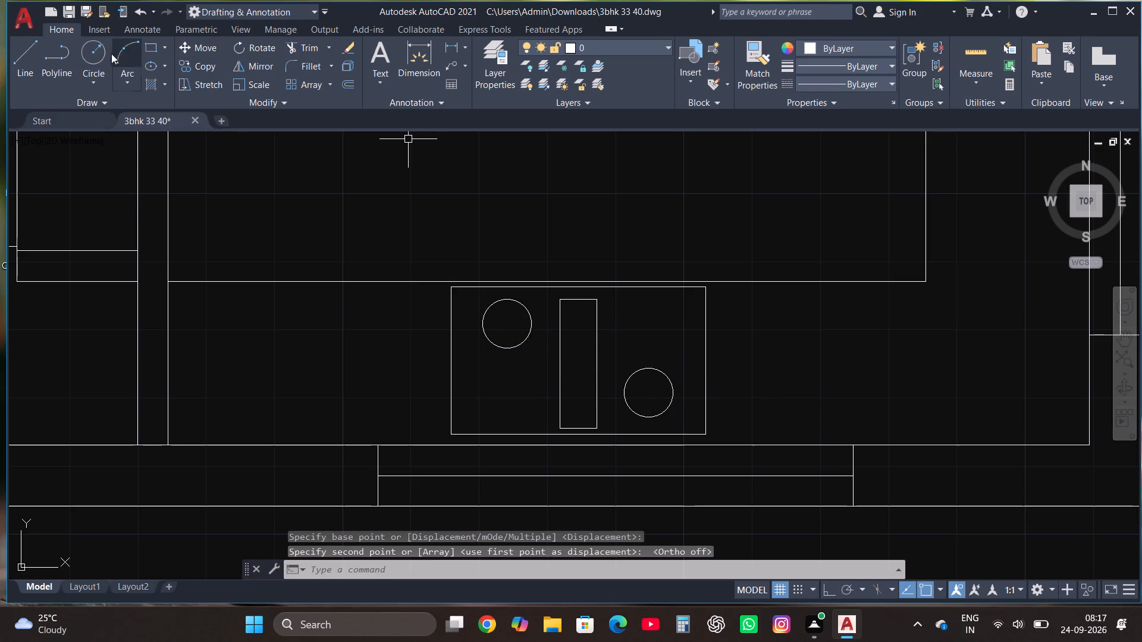
Draw a small burner circle of about 2" radius in the stove's southwest corner and copy it to the northeast corner.
{"action": "left_click", "coordinate": [95, 50]}
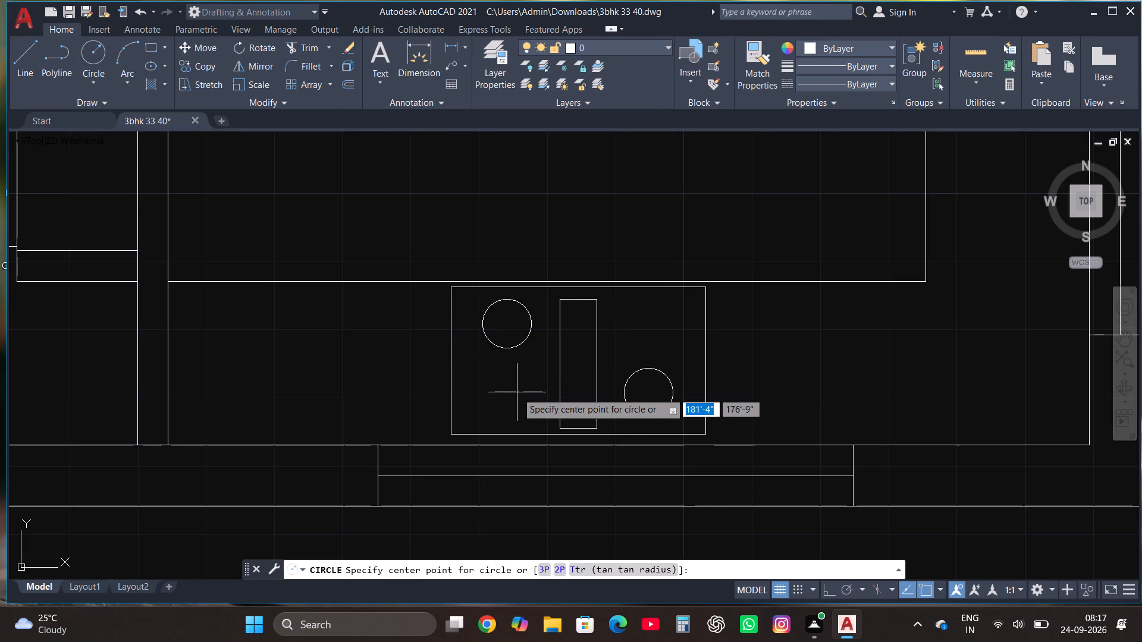
{"action": "left_click", "coordinate": [504, 395]}
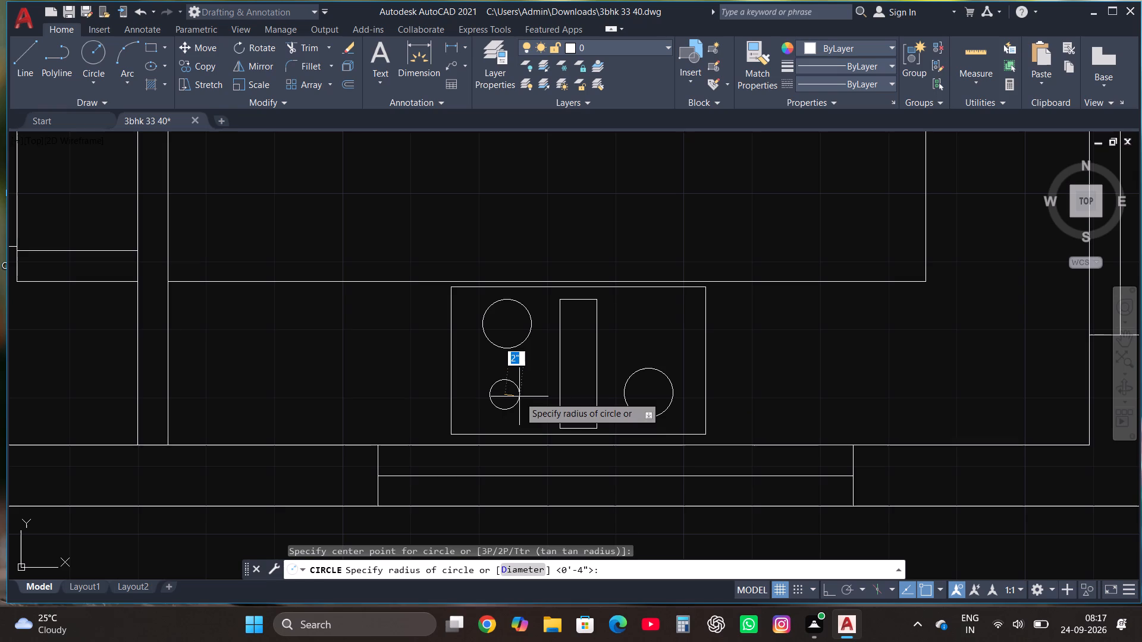
{"action": "left_click", "coordinate": [519, 396]}
{"action": "left_click", "coordinate": [509, 380]}
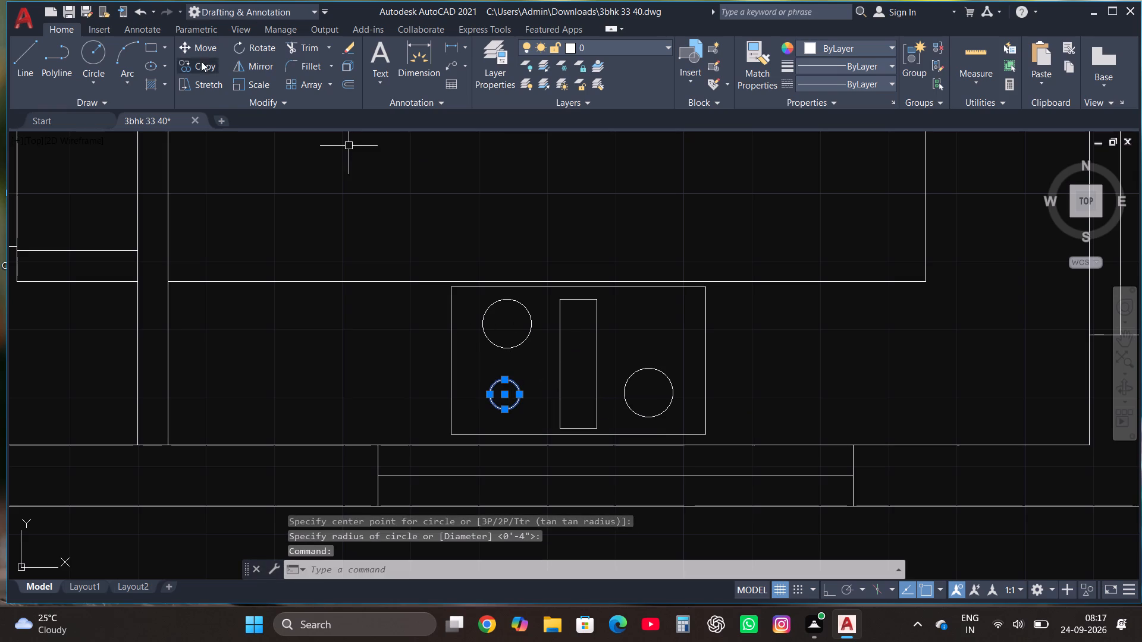
{"action": "left_click", "coordinate": [201, 65]}
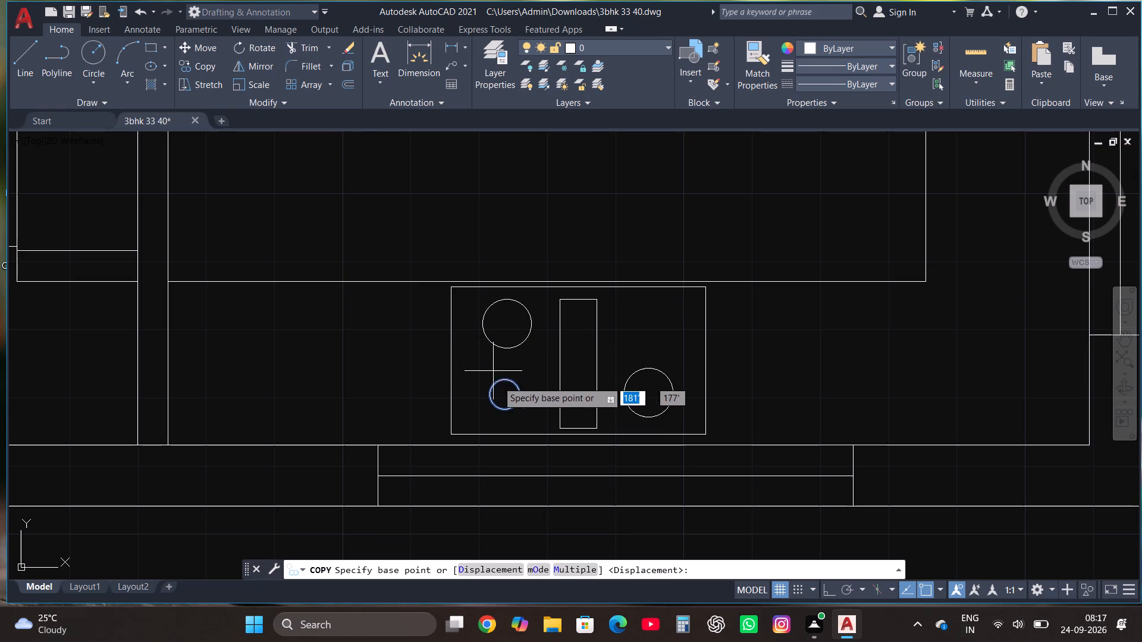
{"action": "left_click", "coordinate": [504, 391]}
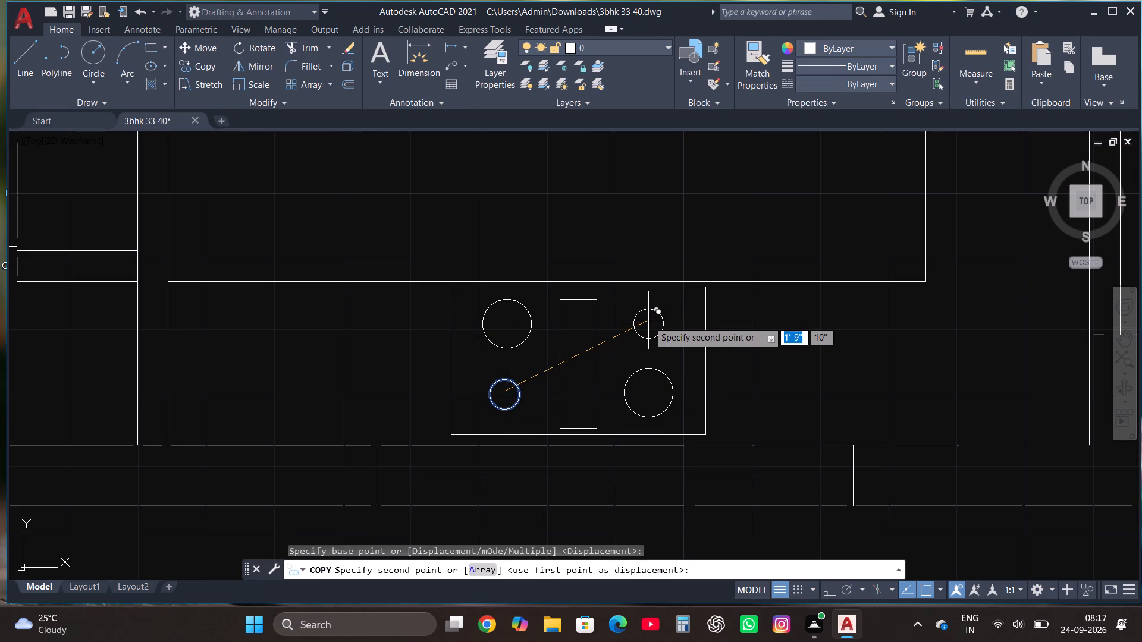
{"action": "left_click", "coordinate": [645, 319]}
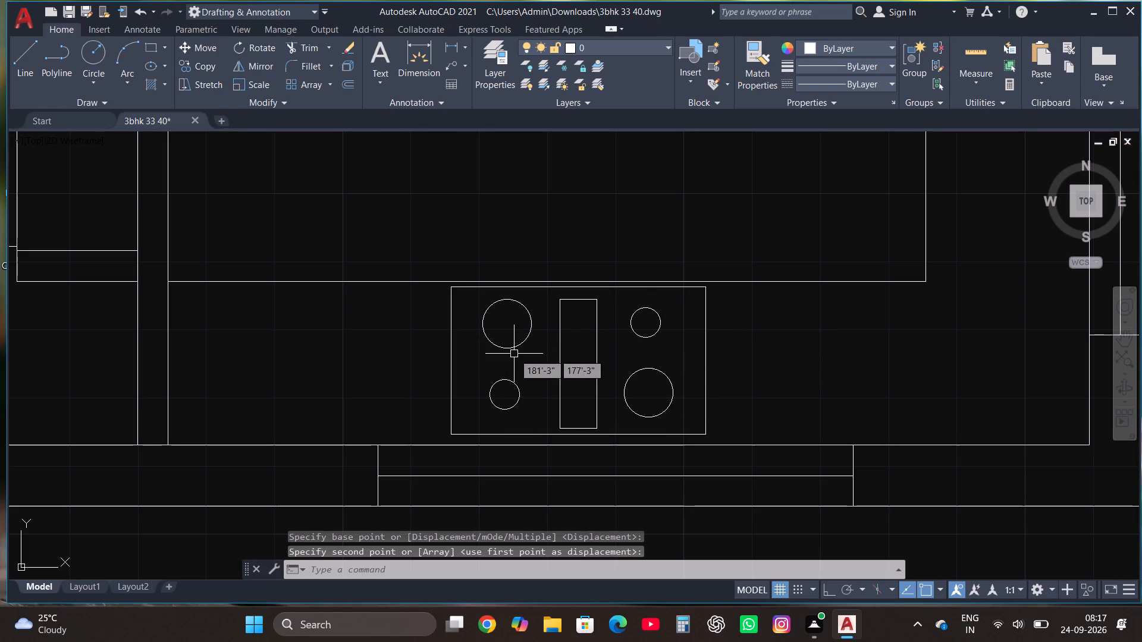
{"action": "key", "text": "Escape"}
Draw a sink outline rectangle about 1'-8" wide on the kitchen's east counter, beside the east window.
{"action": "left_click", "coordinate": [158, 45]}
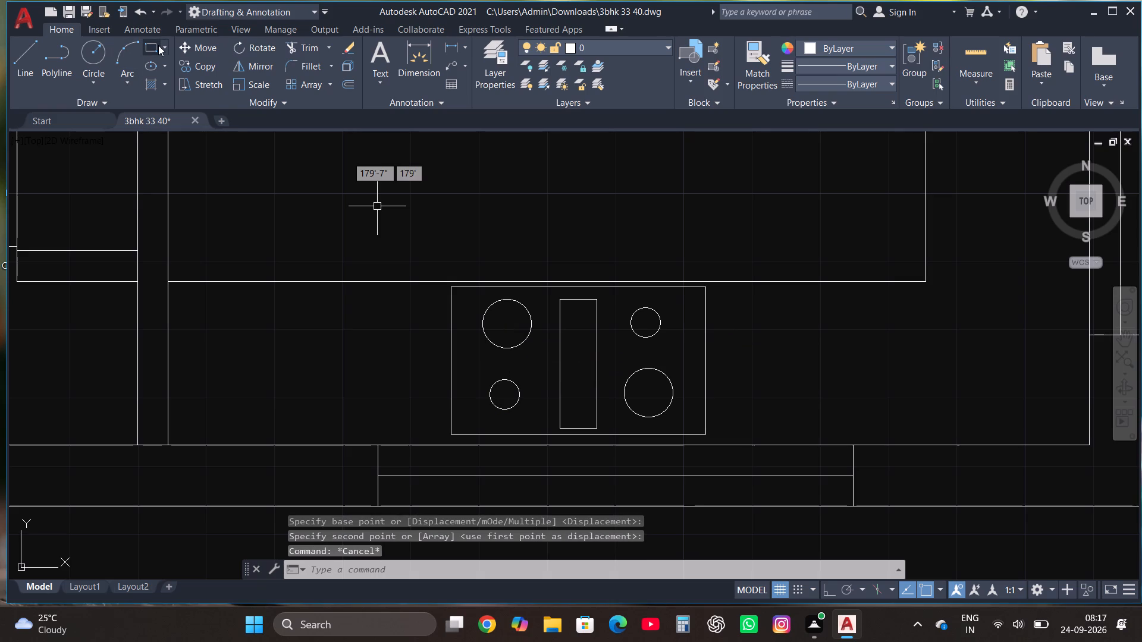
{"action": "scroll", "coordinate": [234, 264], "scroll_direction": "down", "scroll_amount": 2}
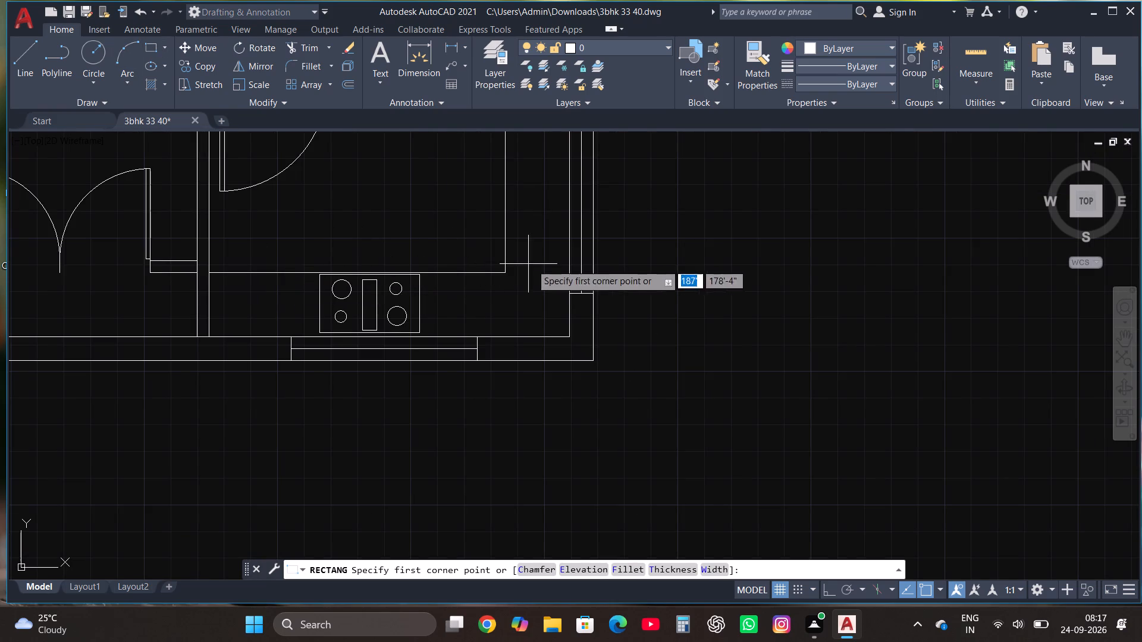
{"action": "scroll", "coordinate": [538, 336], "scroll_direction": "down", "scroll_amount": 1}
{"action": "scroll", "coordinate": [549, 207], "scroll_direction": "up", "scroll_amount": 2}
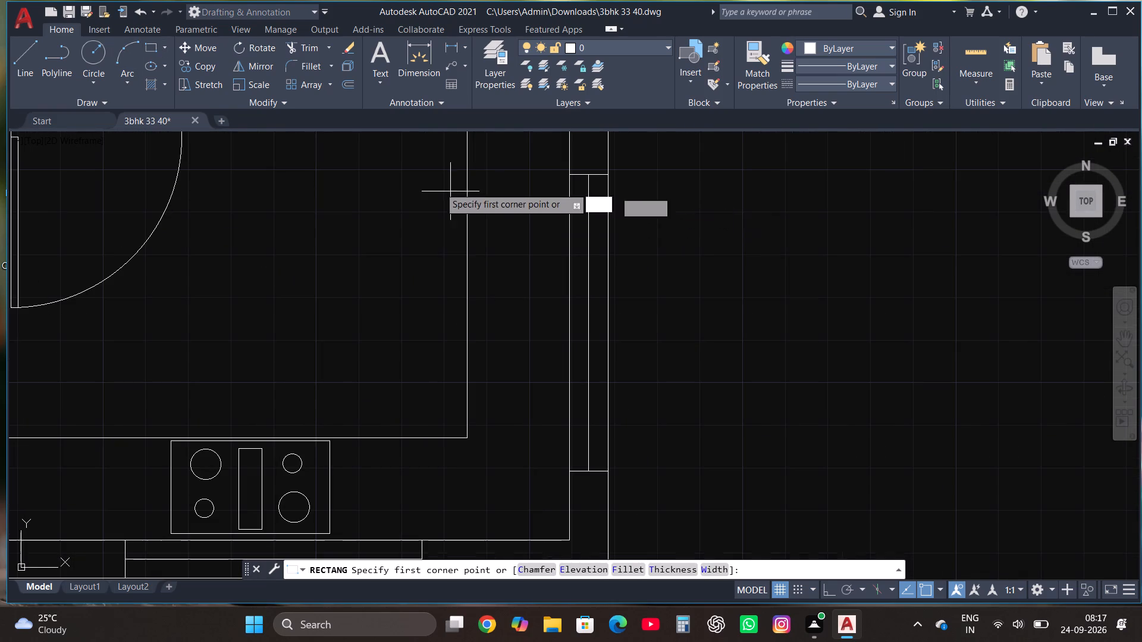
{"action": "left_click", "coordinate": [473, 181]}
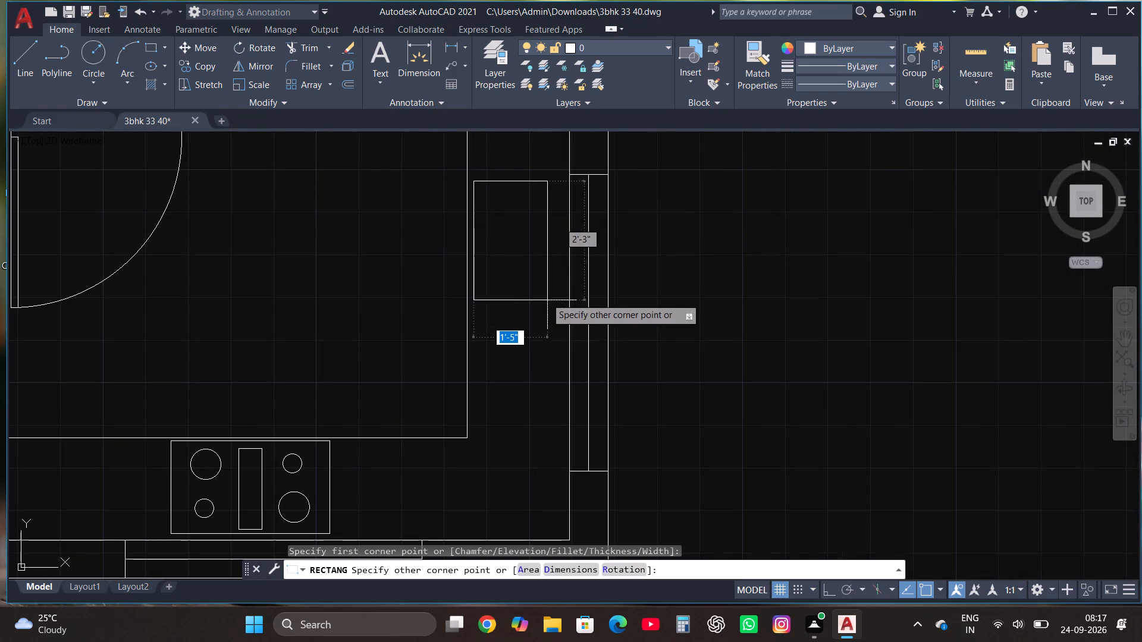
{"action": "left_click", "coordinate": [562, 331]}
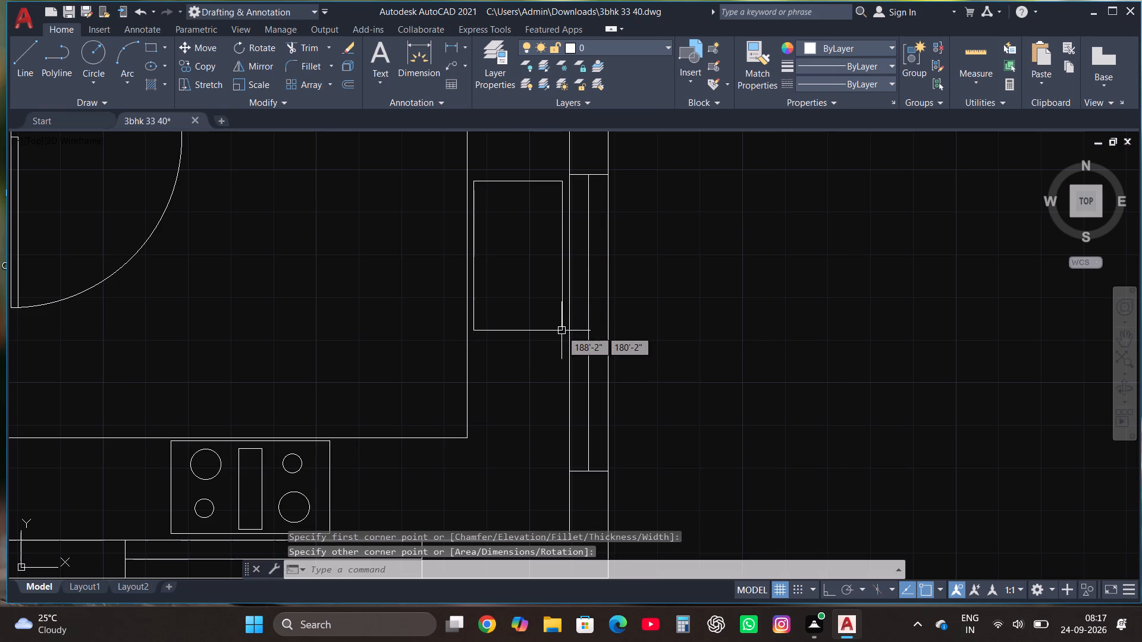
Offset the sink outline rectangle 1" inward.
{"action": "left_click", "coordinate": [498, 185]}
{"action": "left_click", "coordinate": [341, 82]}
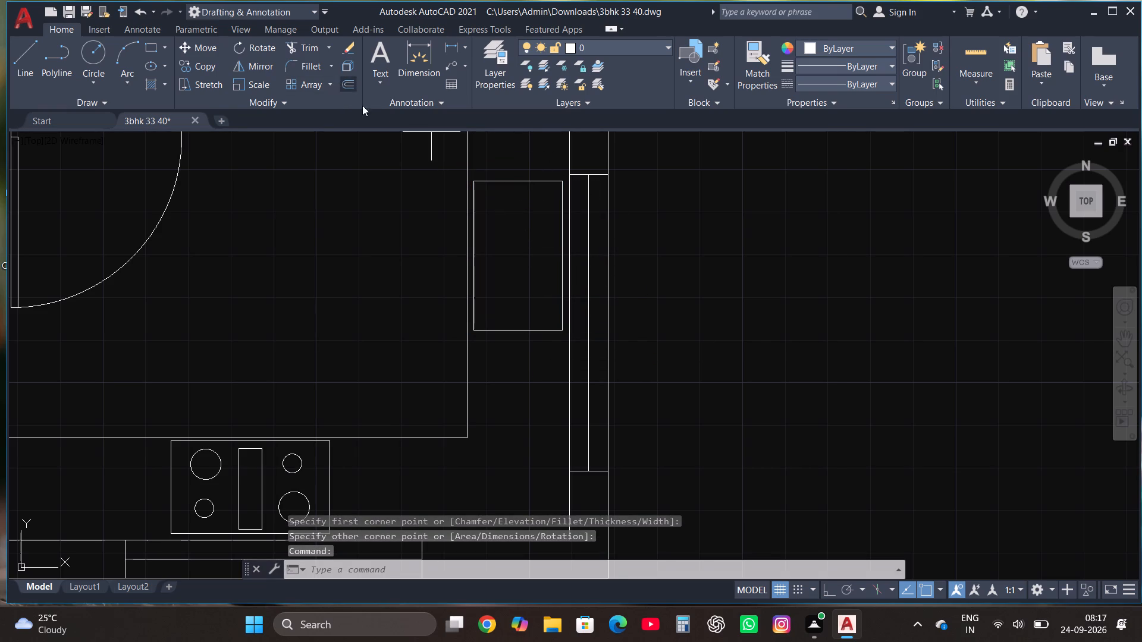
{"action": "left_click", "coordinate": [508, 181]}
{"action": "left_click", "coordinate": [509, 188]}
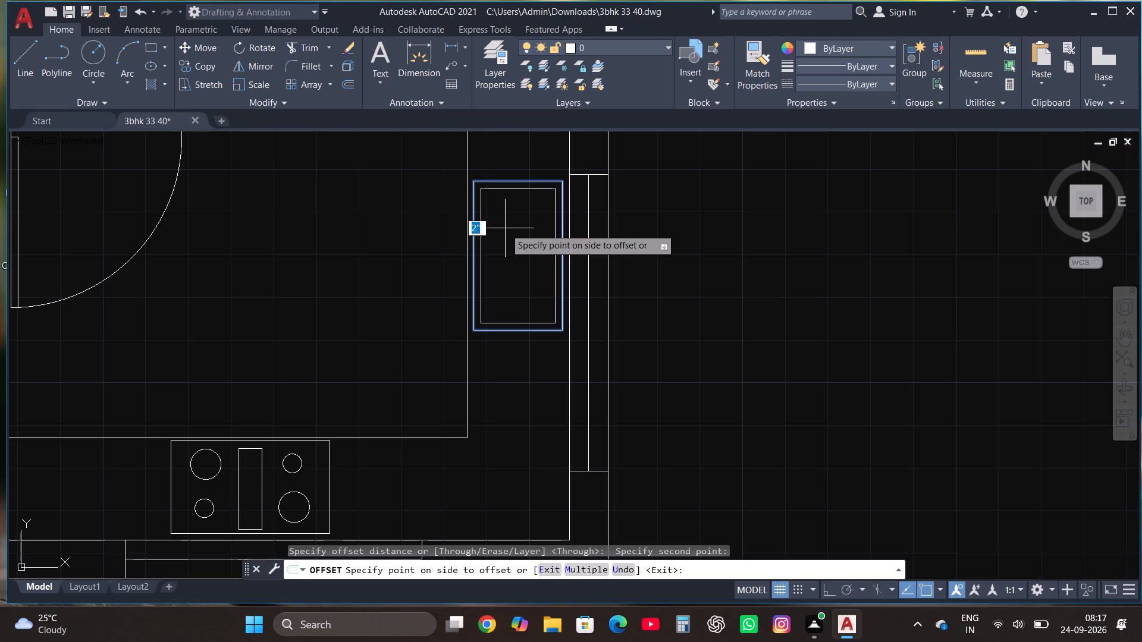
{"action": "type", "text": "1\""}
{"action": "key", "text": "Return"}
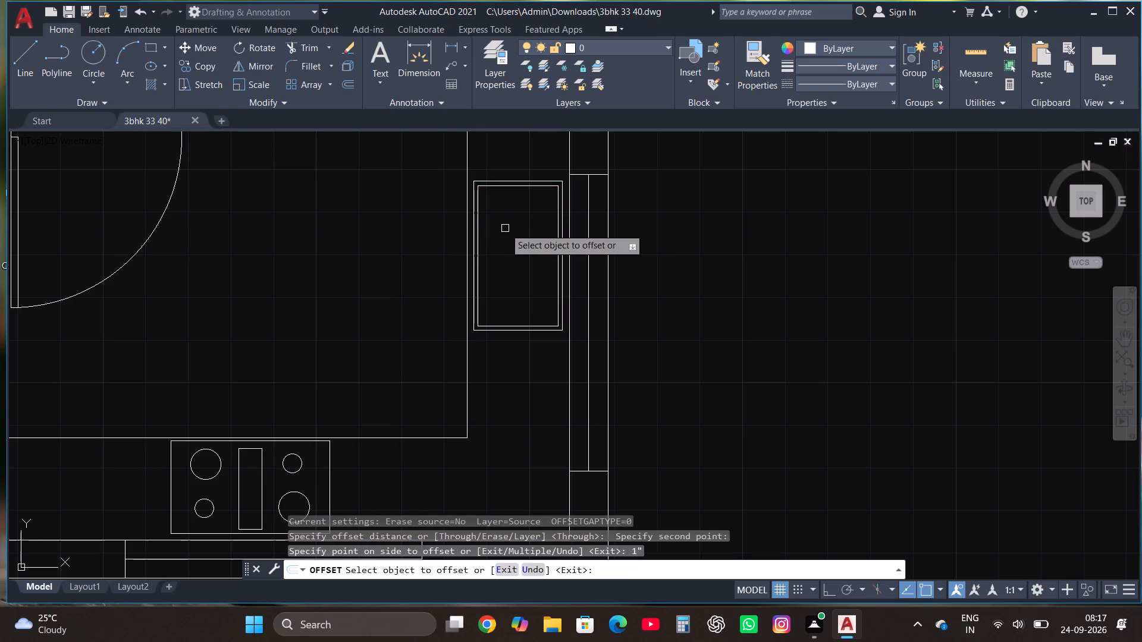
{"action": "key", "text": "Escape"}
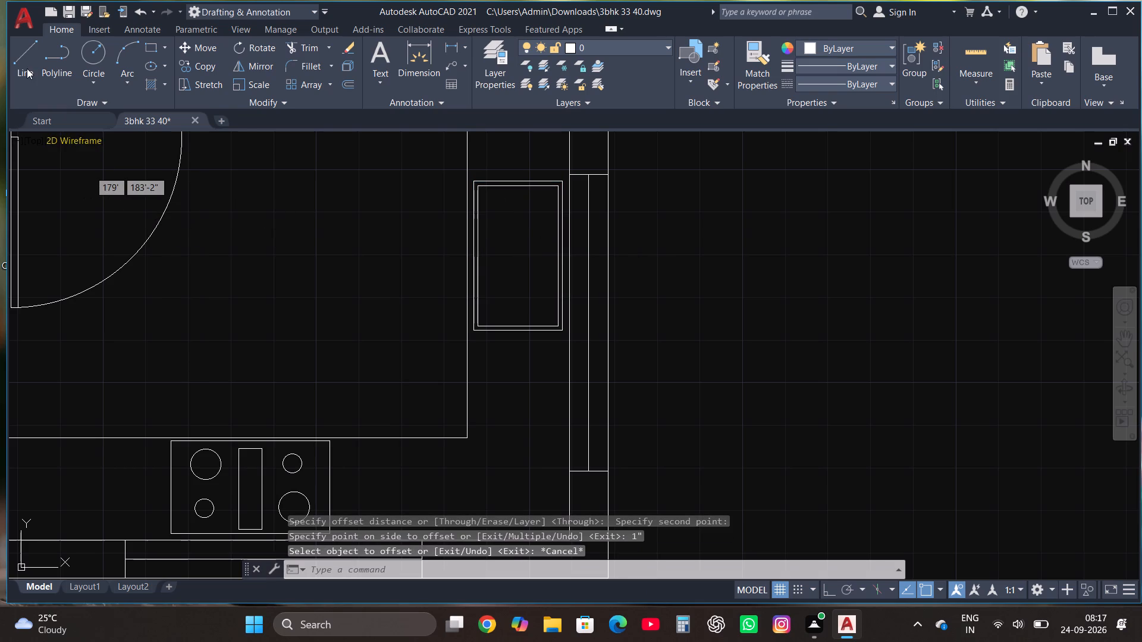
With Ortho on, draw a horizontal line across the middle of the inner sink rectangle and trim its overhang past the east edge.
{"action": "left_click", "coordinate": [29, 63]}
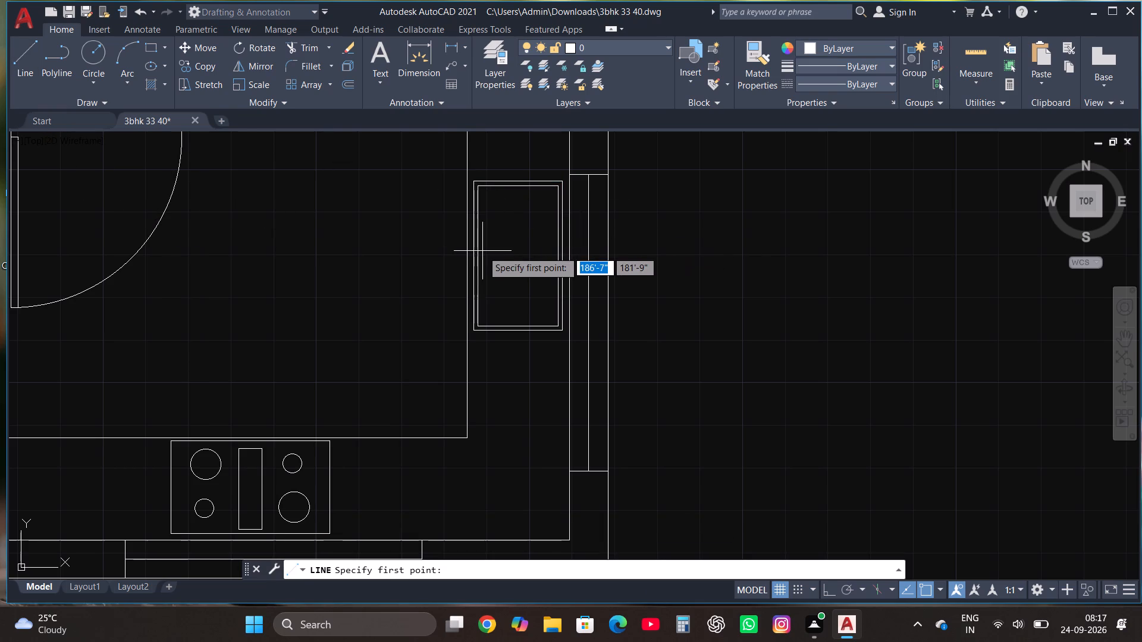
{"action": "left_click", "coordinate": [479, 257]}
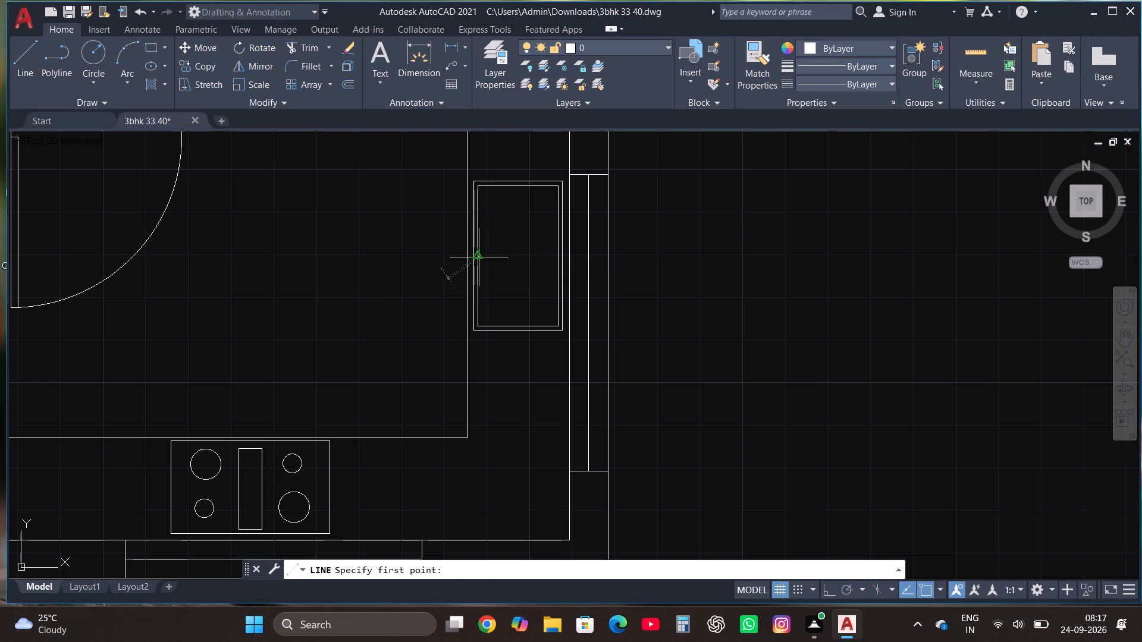
{"action": "scroll", "coordinate": [559, 259], "scroll_direction": "up", "scroll_amount": 2}
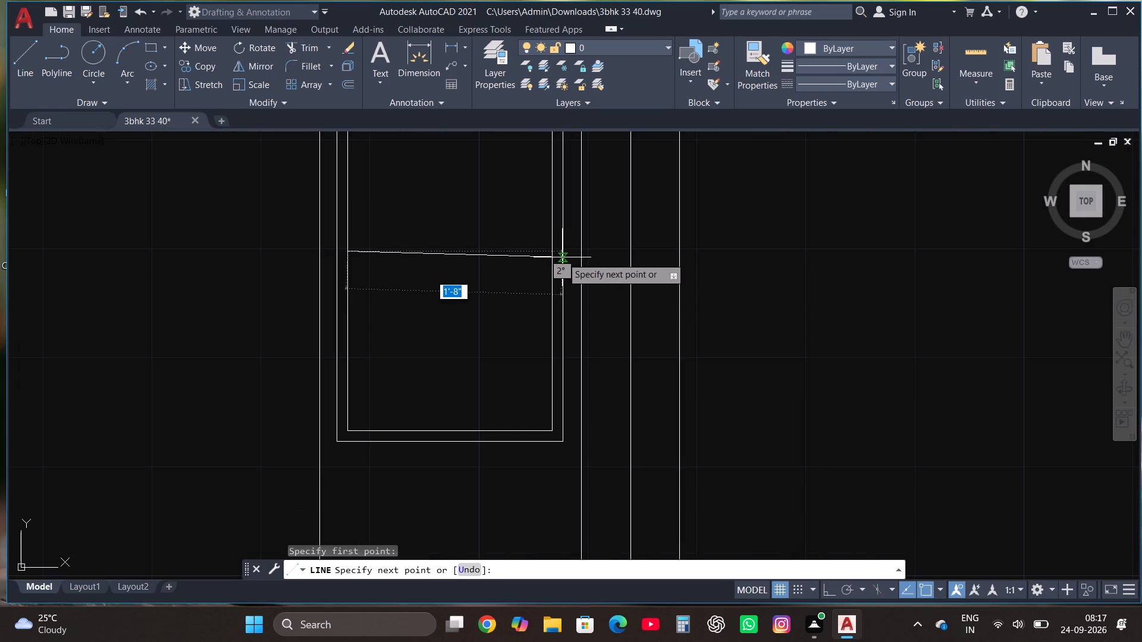
{"action": "key", "text": "F8"}
{"action": "scroll", "coordinate": [557, 242], "scroll_direction": "up", "scroll_amount": 1}
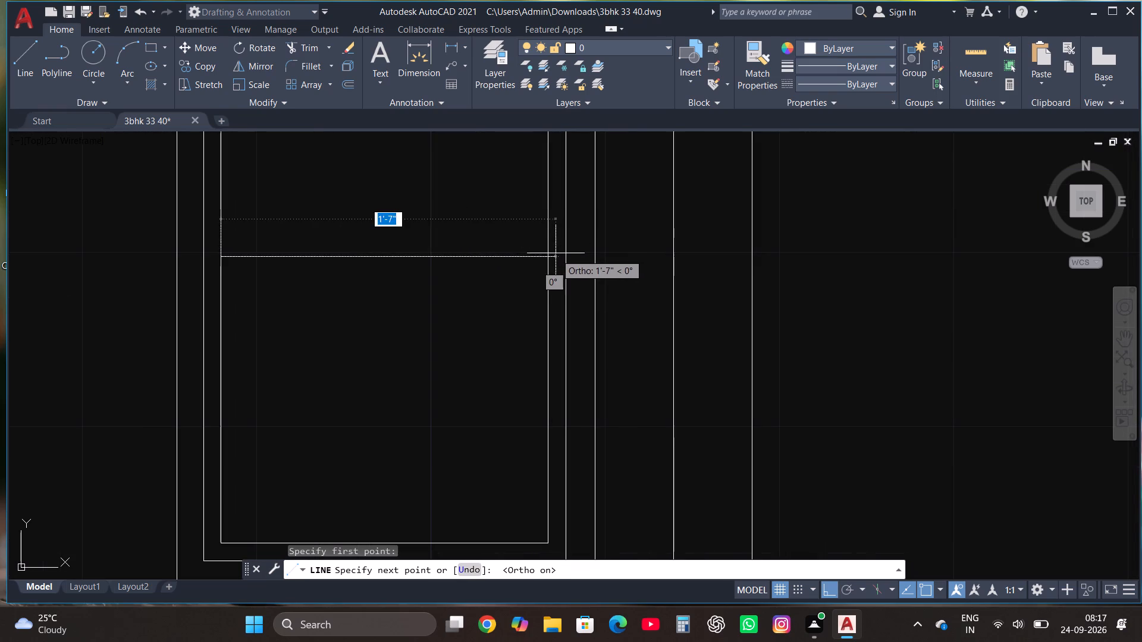
{"action": "left_click", "coordinate": [555, 254]}
{"action": "key", "text": "Escape"}
{"action": "left_click", "coordinate": [308, 48]}
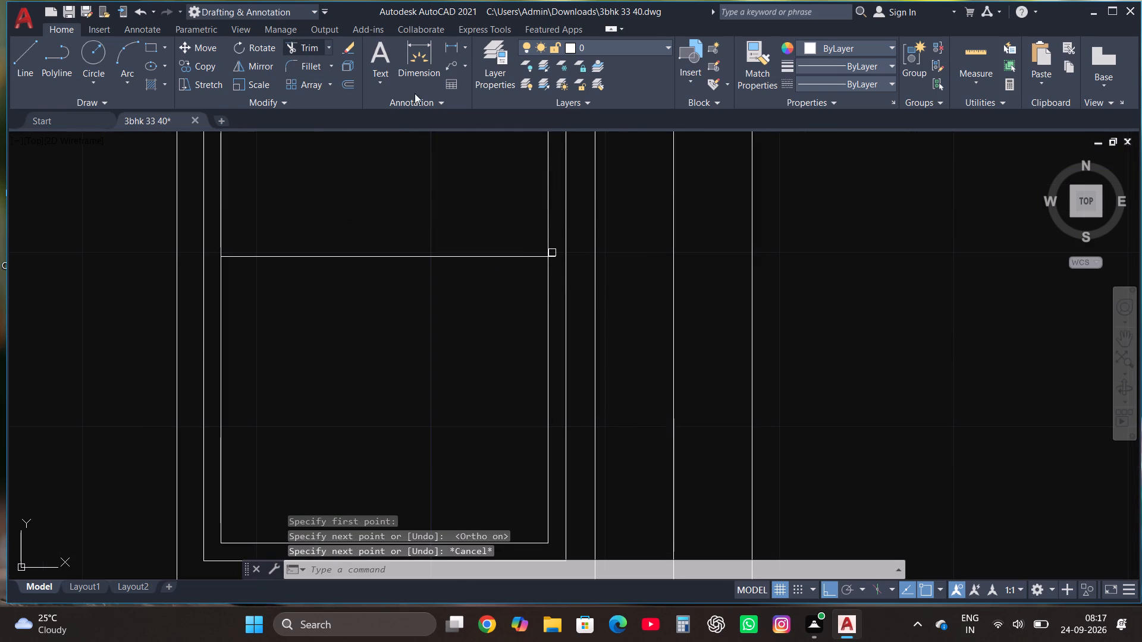
{"action": "left_click", "coordinate": [557, 257]}
{"action": "key", "text": "Escape"}
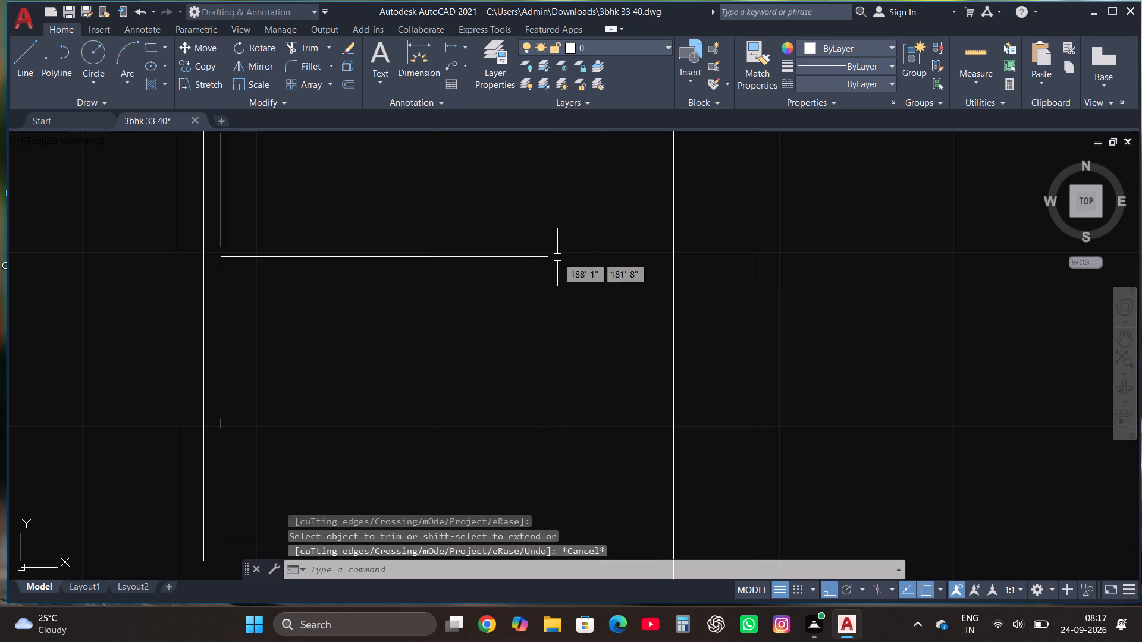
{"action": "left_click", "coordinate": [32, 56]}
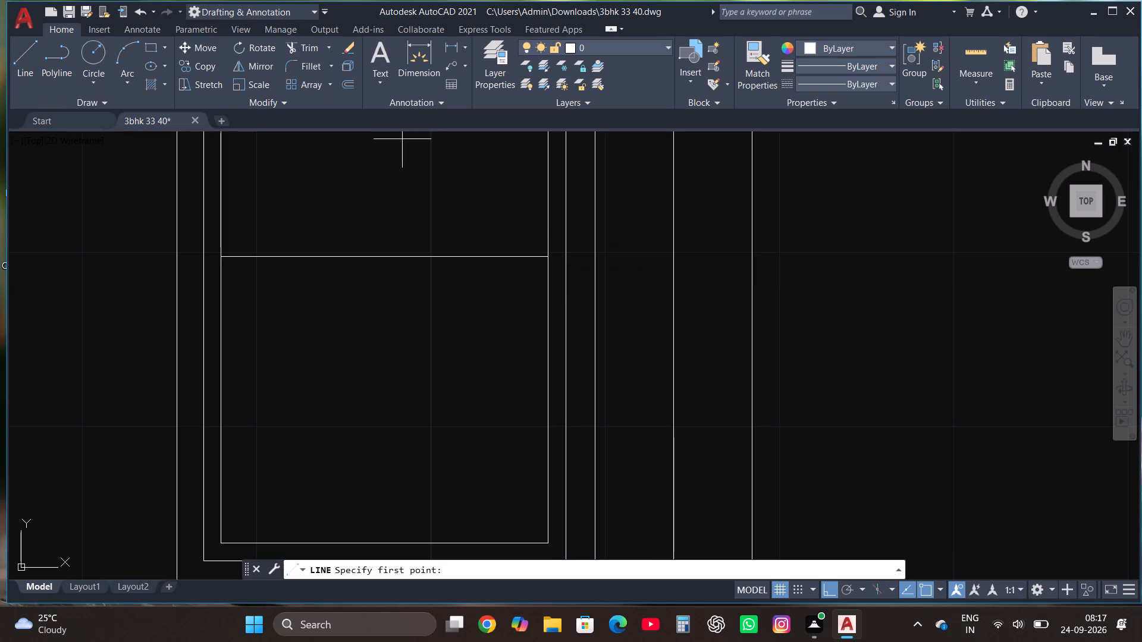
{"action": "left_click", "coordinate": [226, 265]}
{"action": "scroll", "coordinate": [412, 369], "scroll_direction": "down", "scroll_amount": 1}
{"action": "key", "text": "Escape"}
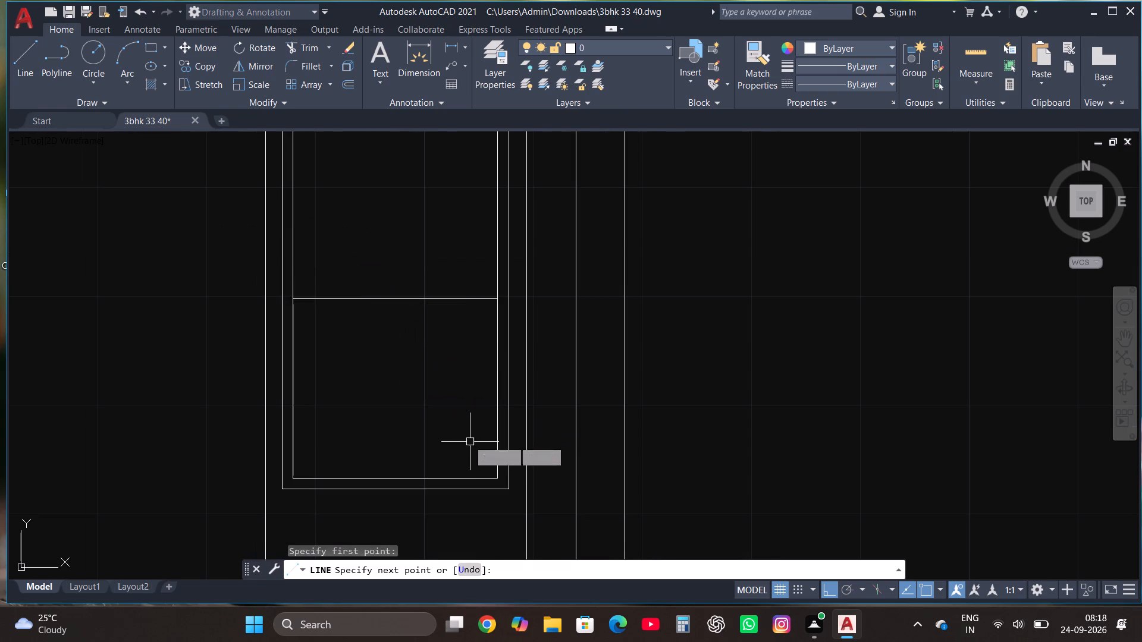
Draw a basin rectangle about 1'-6" by 1'-4" just inside the southern half of the sink.
{"action": "left_click", "coordinate": [153, 46]}
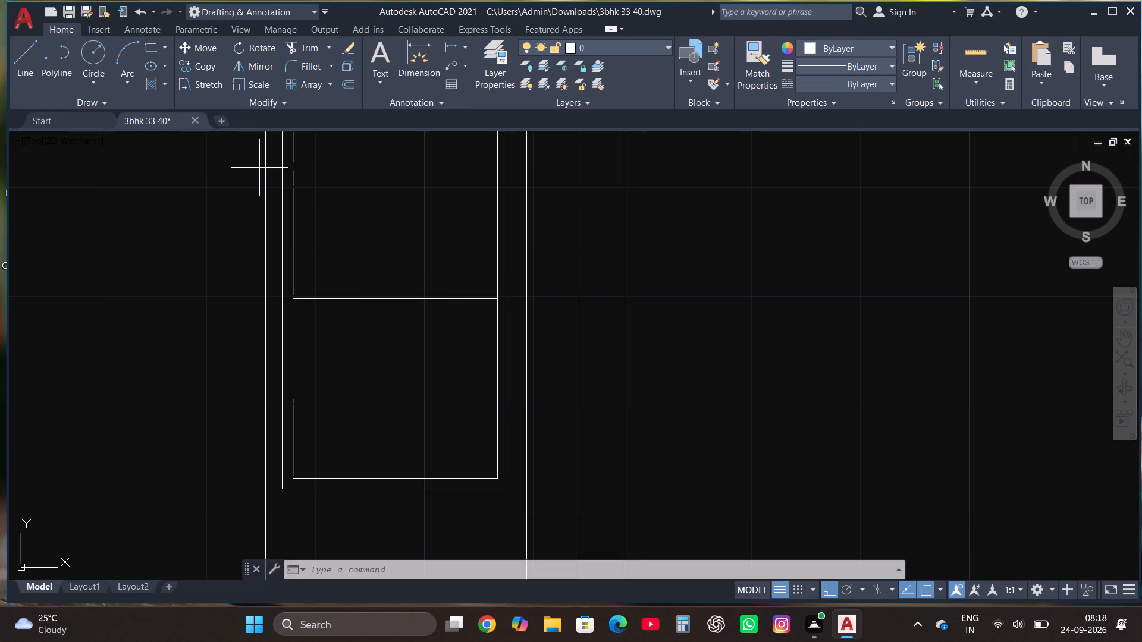
{"action": "scroll", "coordinate": [310, 287], "scroll_direction": "up", "scroll_amount": 2}
{"action": "left_click", "coordinate": [276, 323]}
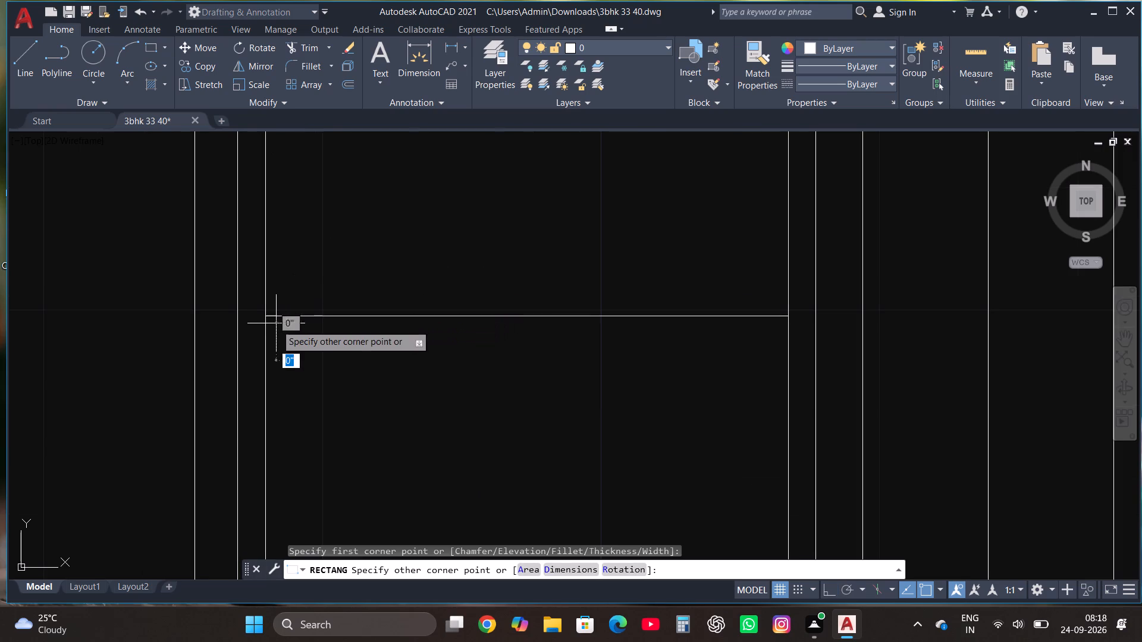
{"action": "scroll", "coordinate": [276, 325], "scroll_direction": "down", "scroll_amount": 3}
{"action": "scroll", "coordinate": [391, 441], "scroll_direction": "up", "scroll_amount": 2}
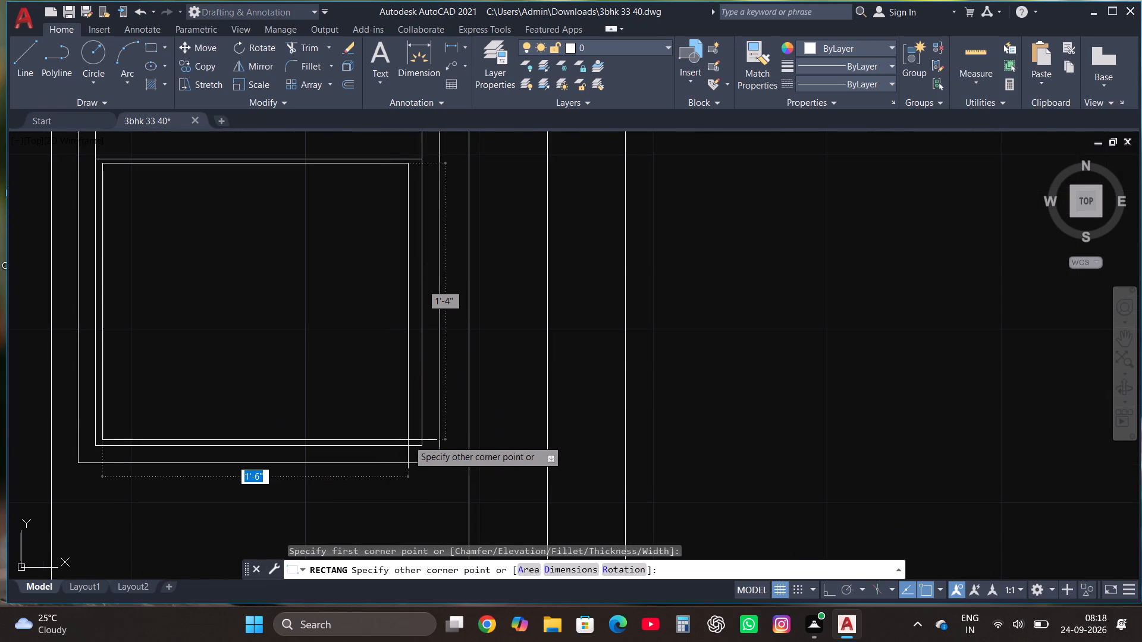
{"action": "left_click", "coordinate": [413, 441]}
{"action": "scroll", "coordinate": [683, 373], "scroll_direction": "down", "scroll_amount": 1}
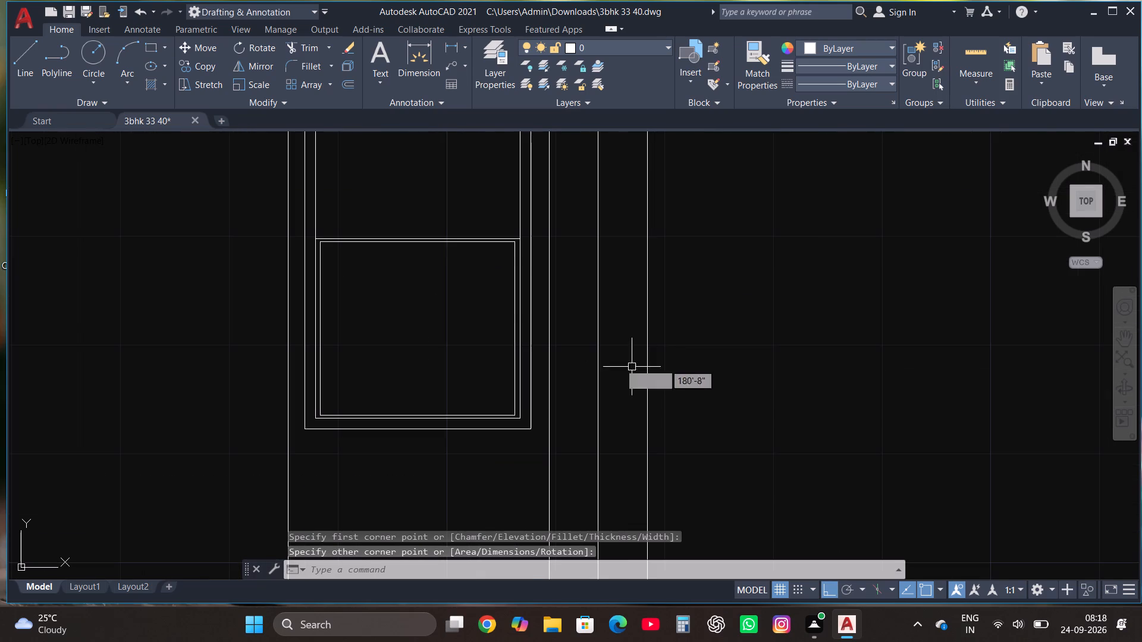
Draw a drain circle of about 1" radius in the basin, close to the middle of its east edge.
{"action": "left_click", "coordinate": [87, 53]}
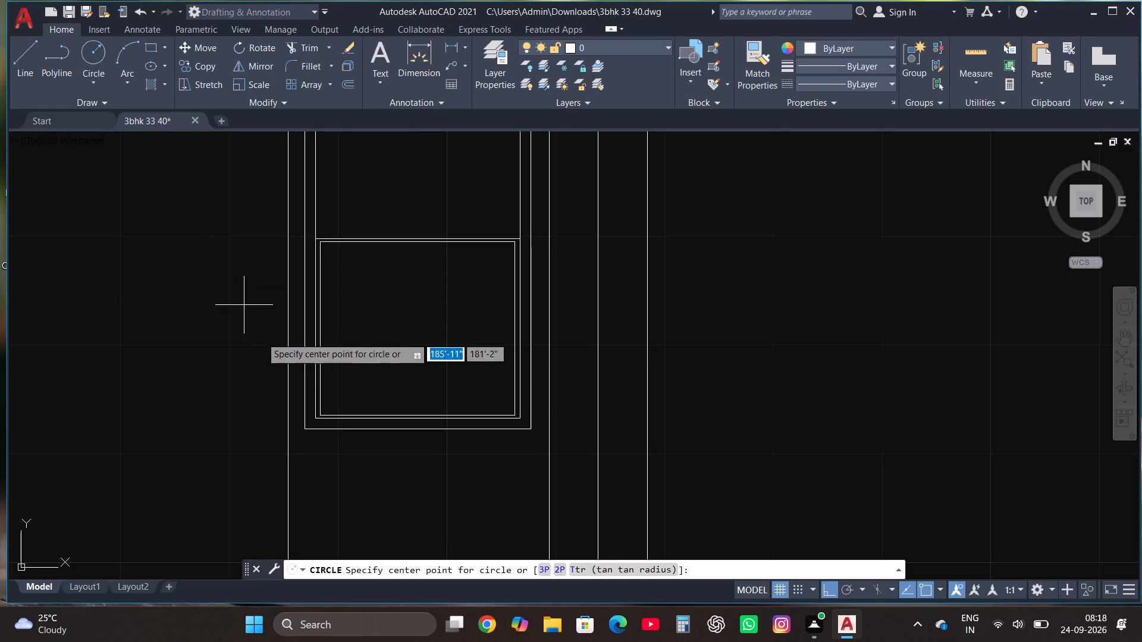
{"action": "left_click", "coordinate": [503, 328]}
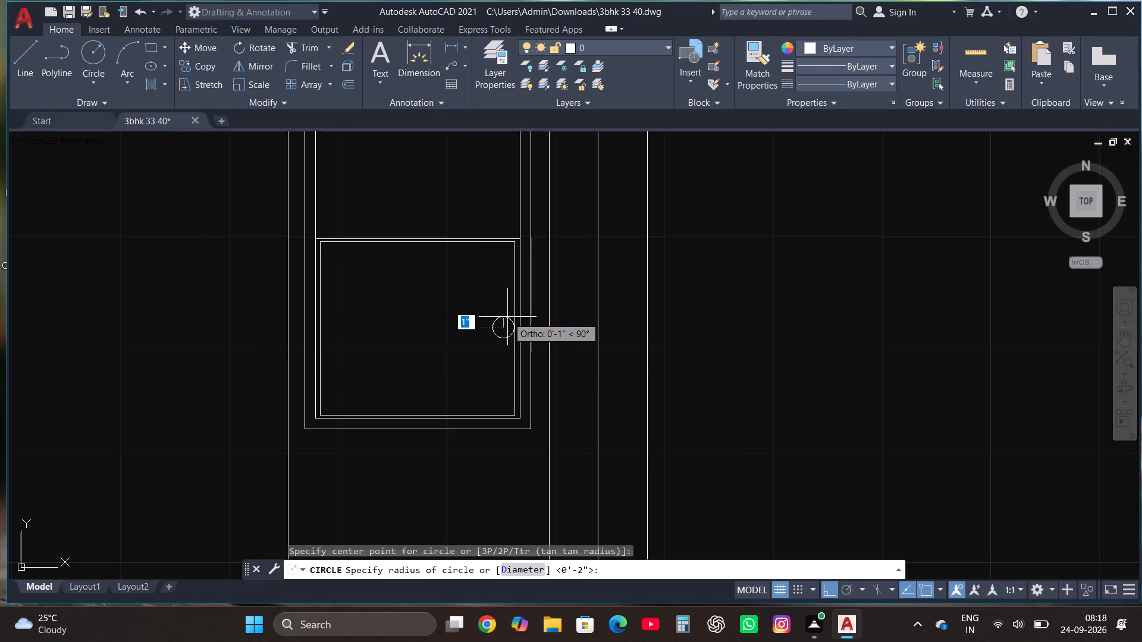
{"action": "left_click", "coordinate": [509, 317]}
{"action": "key", "text": "Escape"}
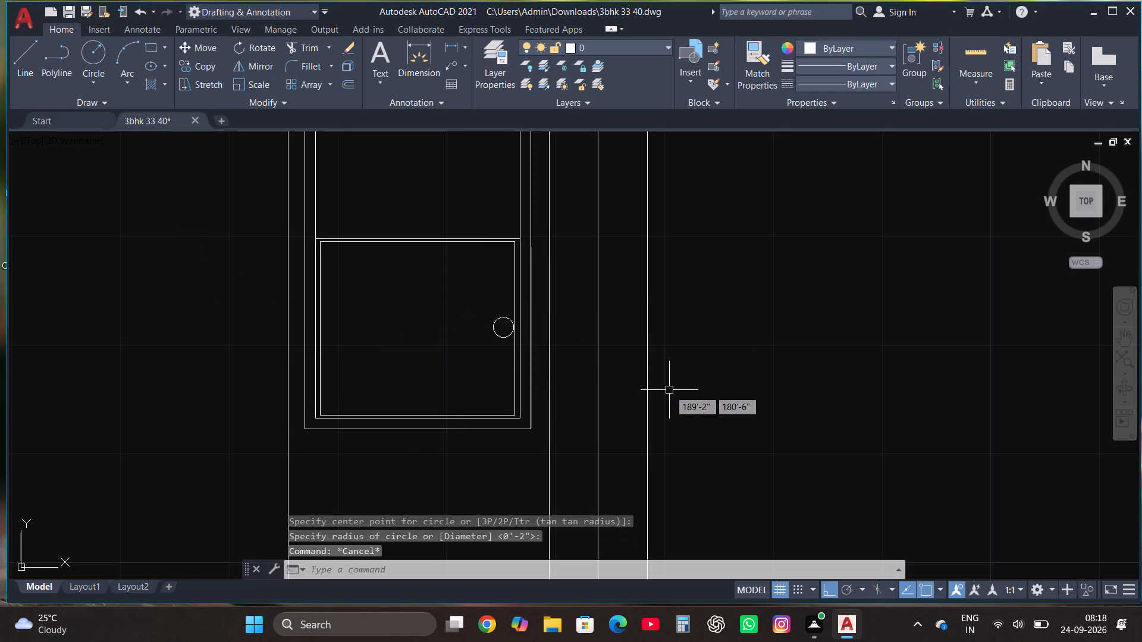
Draw a vertical drainboard line near the west edge of the sink's northern half, stopping short of the dividing line.
{"action": "scroll", "coordinate": [669, 390], "scroll_direction": "down", "scroll_amount": 1}
{"action": "scroll", "coordinate": [564, 188], "scroll_direction": "up", "scroll_amount": 1}
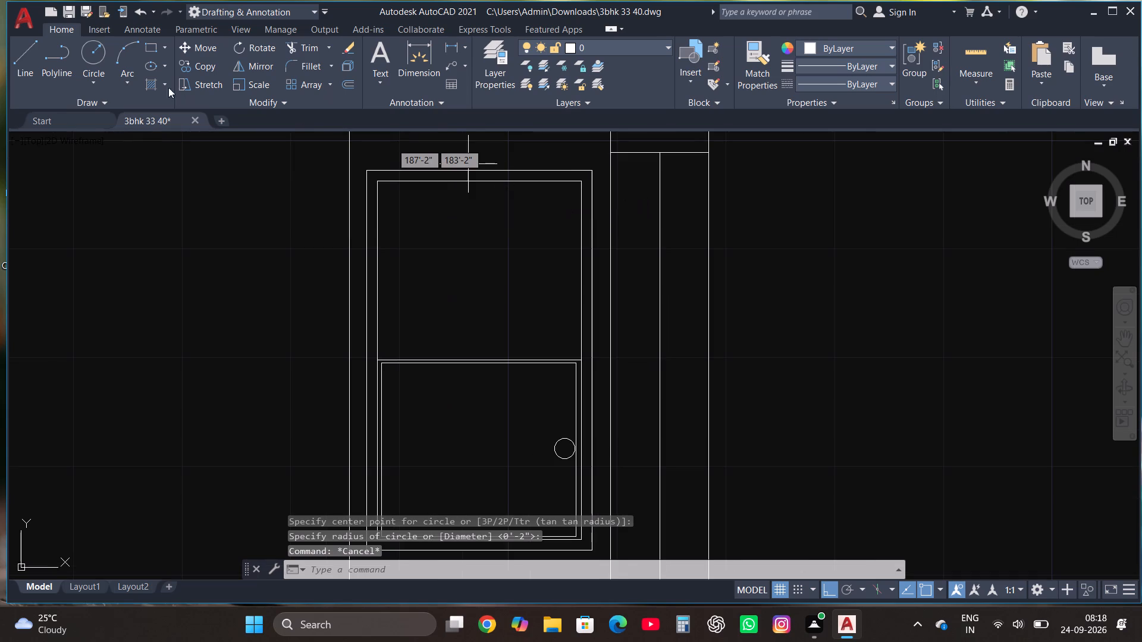
{"action": "left_click", "coordinate": [29, 53]}
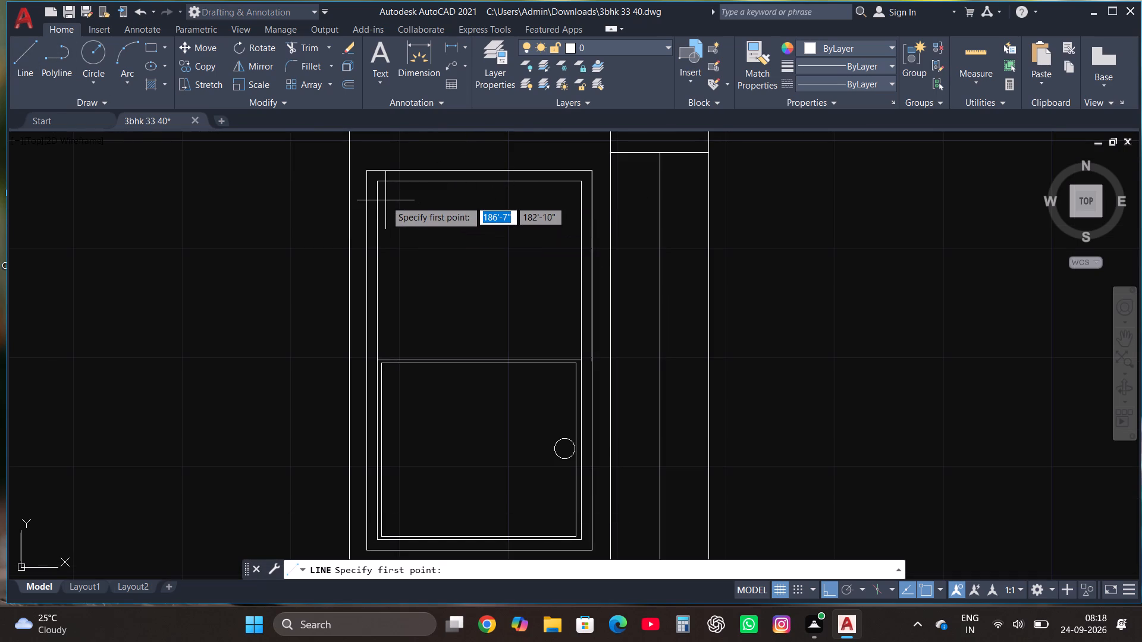
{"action": "left_click", "coordinate": [393, 198]}
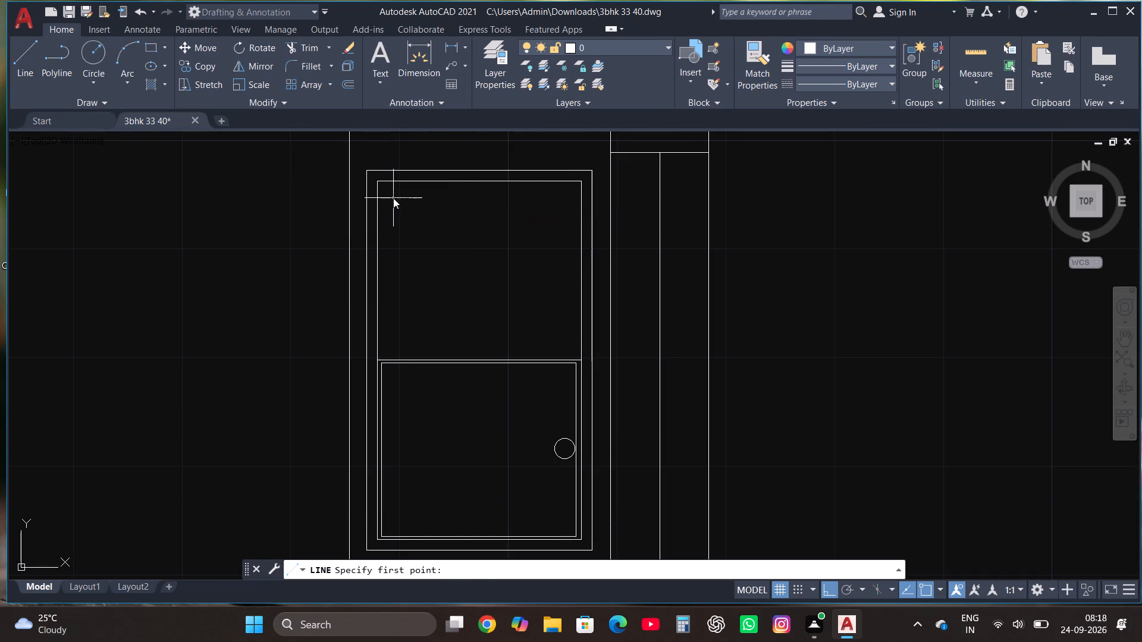
{"action": "left_click", "coordinate": [394, 341]}
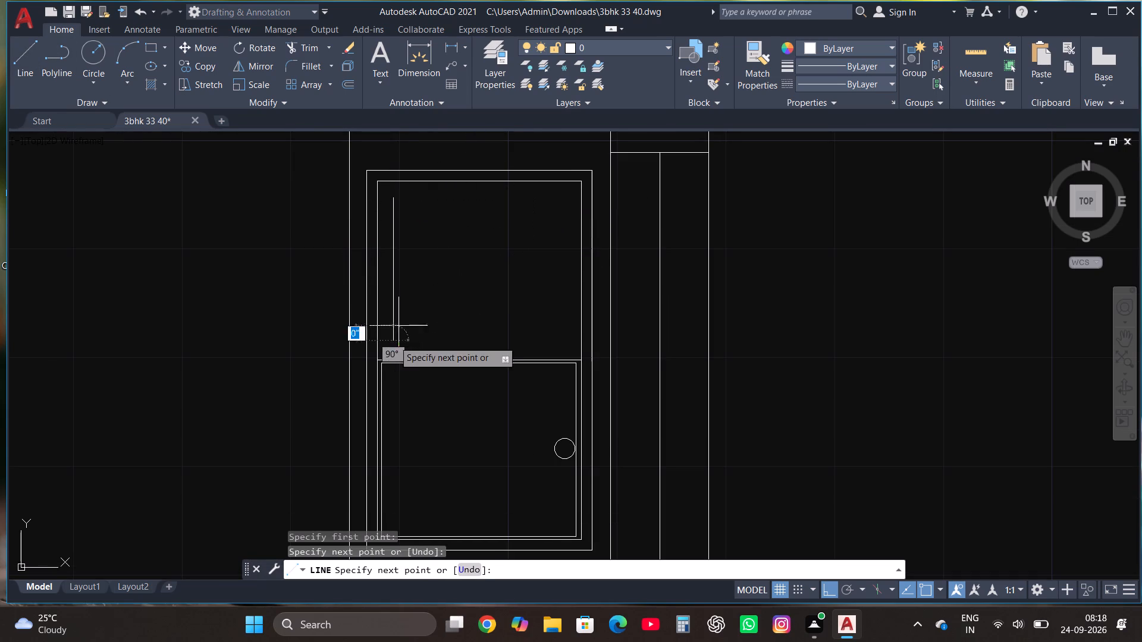
{"action": "key", "text": "Escape"}
Copy the sink's vertical drainboard line ten times eastward, spaced roughly 1.5" apart, to fill the sink's northern half.
{"action": "left_click", "coordinate": [394, 303]}
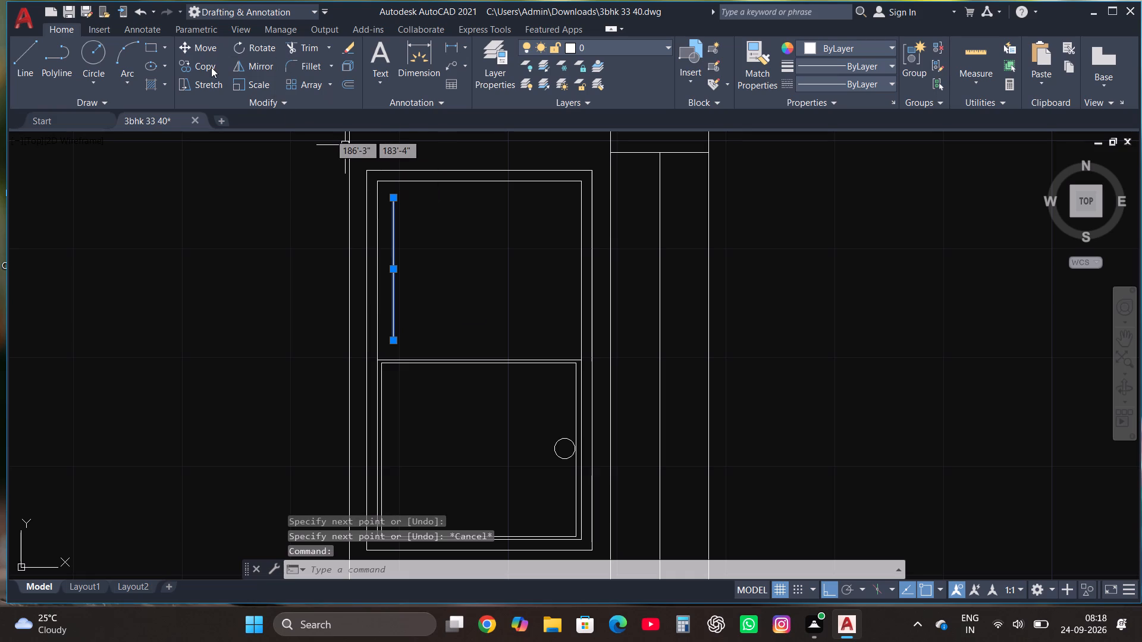
{"action": "left_click", "coordinate": [211, 67]}
{"action": "left_click", "coordinate": [566, 567]}
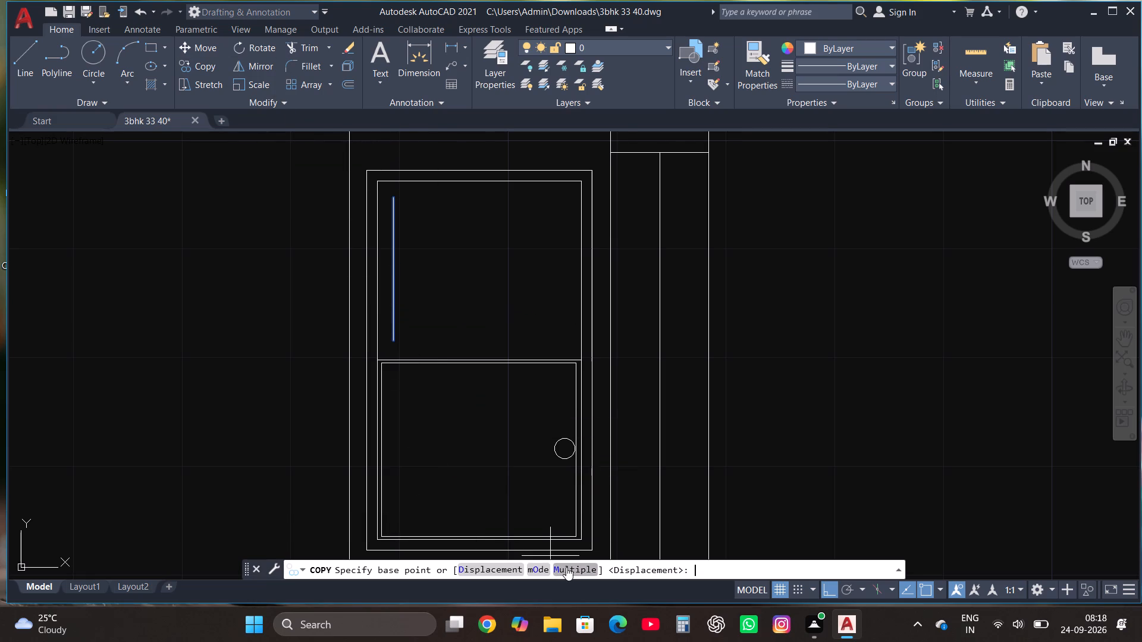
{"action": "left_click", "coordinate": [391, 289]}
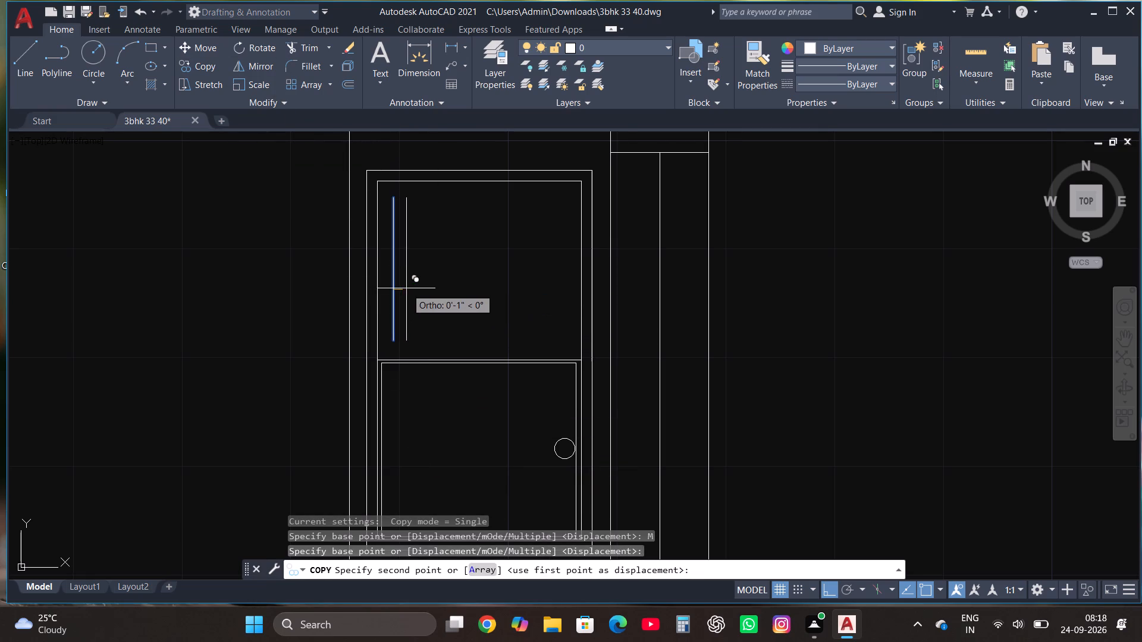
{"action": "left_click", "coordinate": [408, 288]}
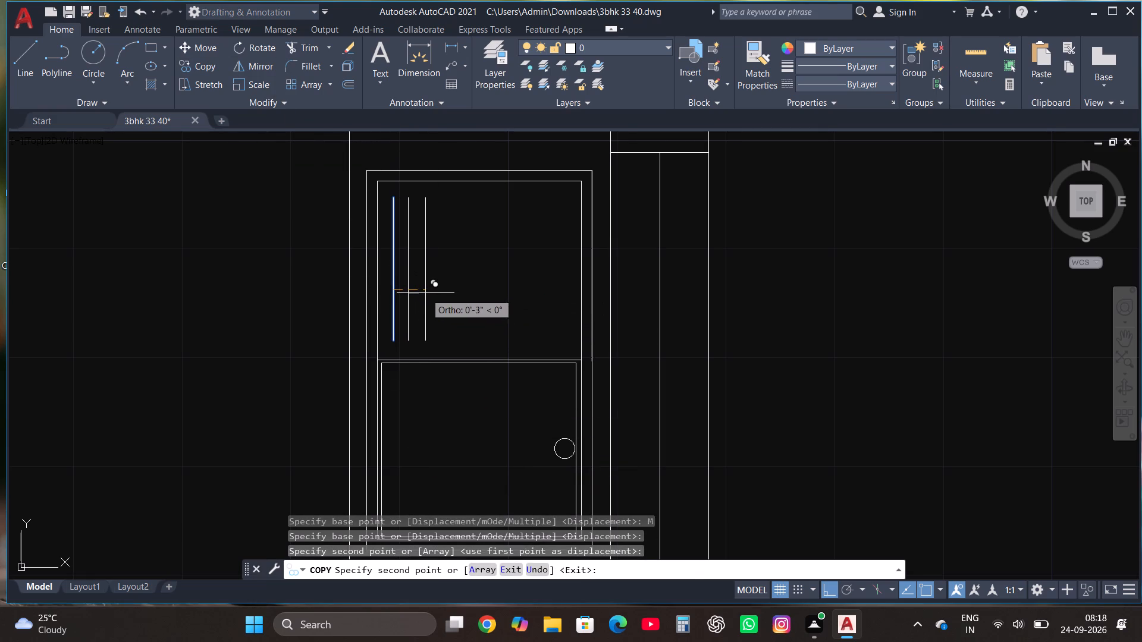
{"action": "left_click", "coordinate": [425, 293]}
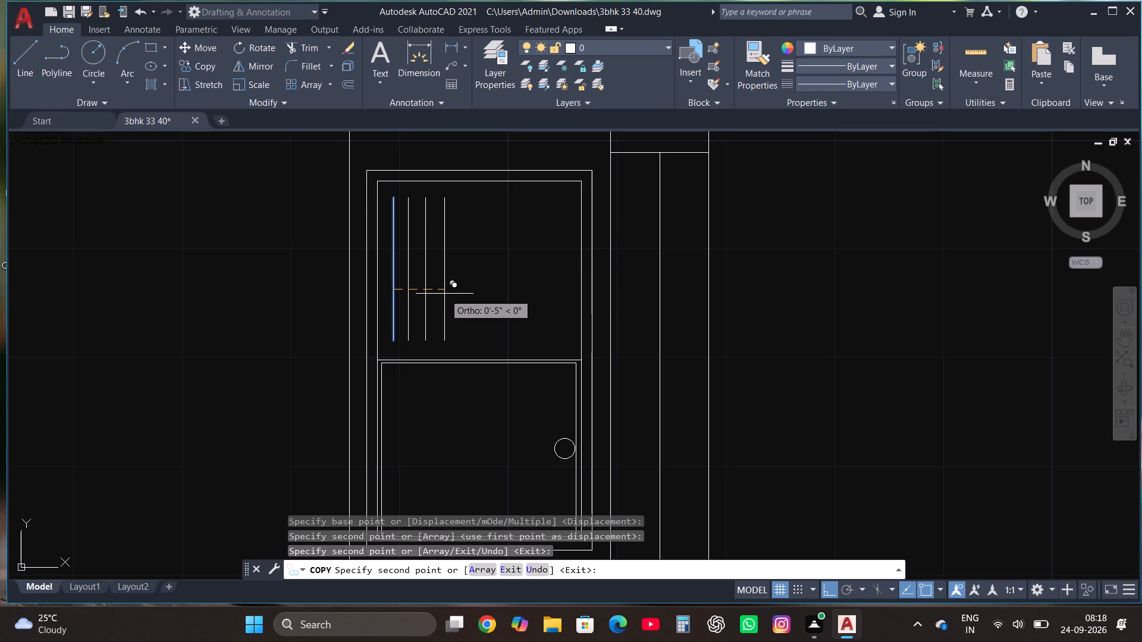
{"action": "left_click", "coordinate": [444, 294]}
{"action": "left_click", "coordinate": [462, 295]}
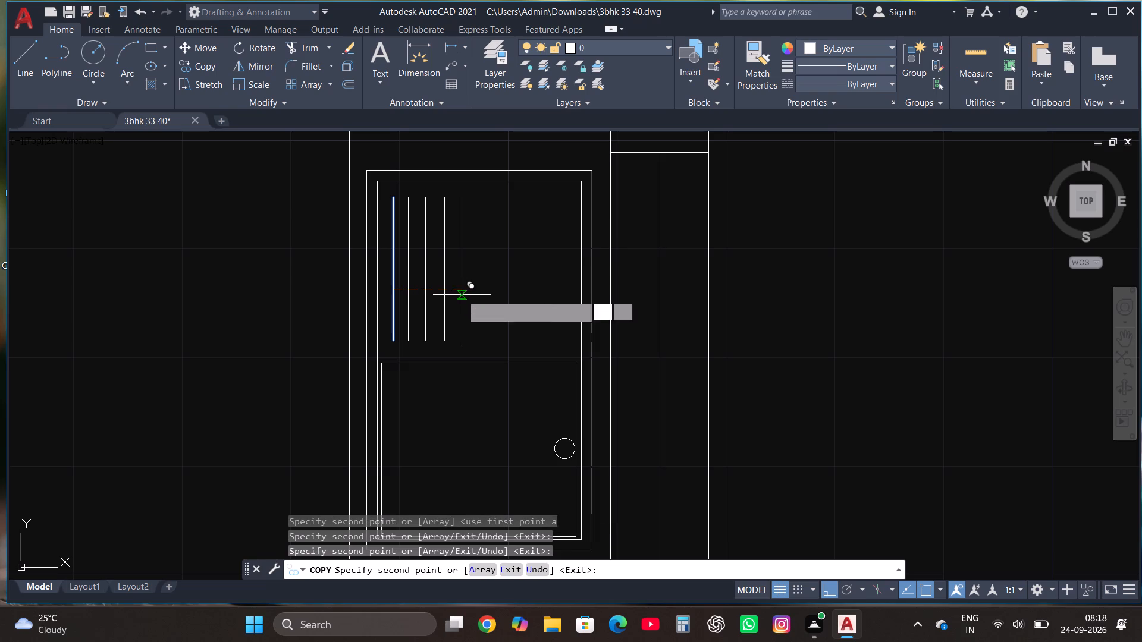
{"action": "left_click", "coordinate": [479, 295]}
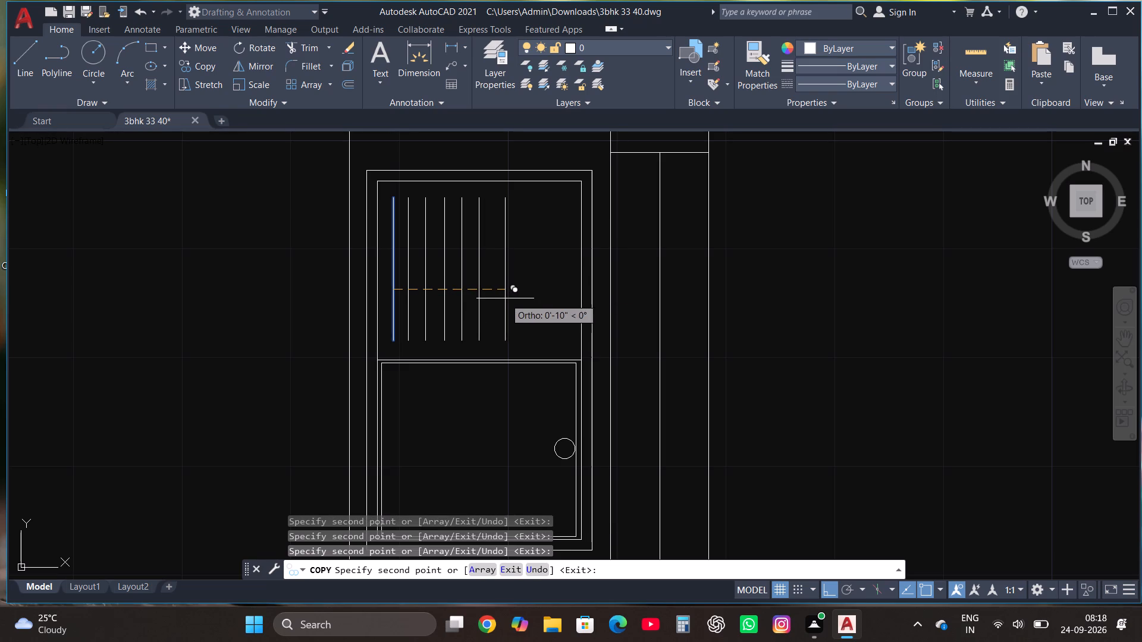
{"action": "left_click", "coordinate": [499, 300]}
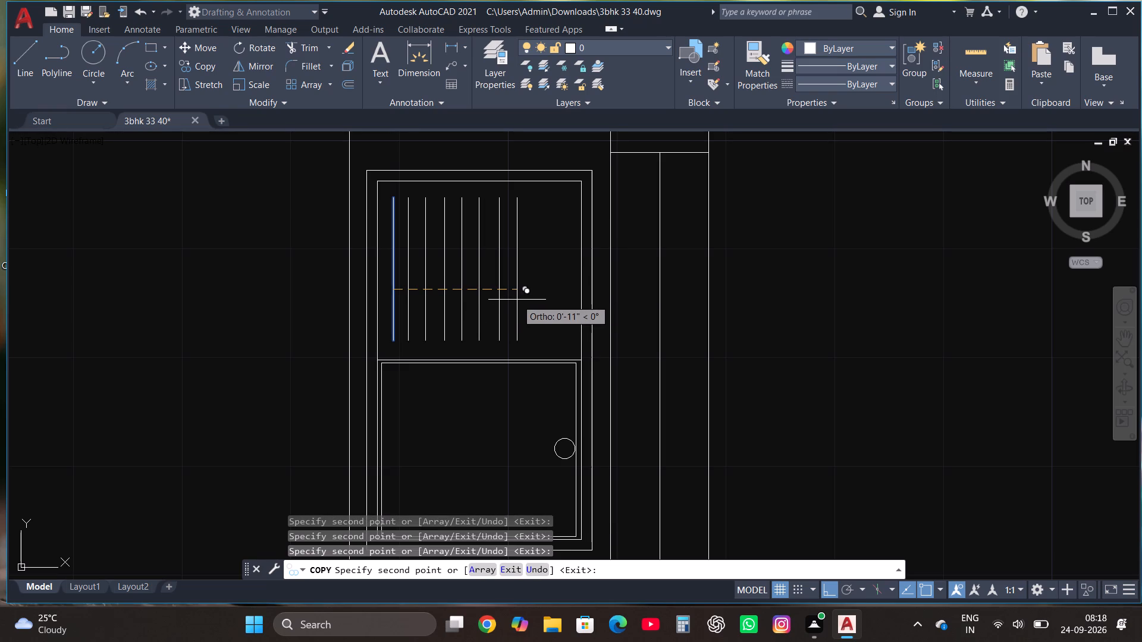
{"action": "left_click", "coordinate": [517, 300]}
{"action": "left_click", "coordinate": [535, 301]}
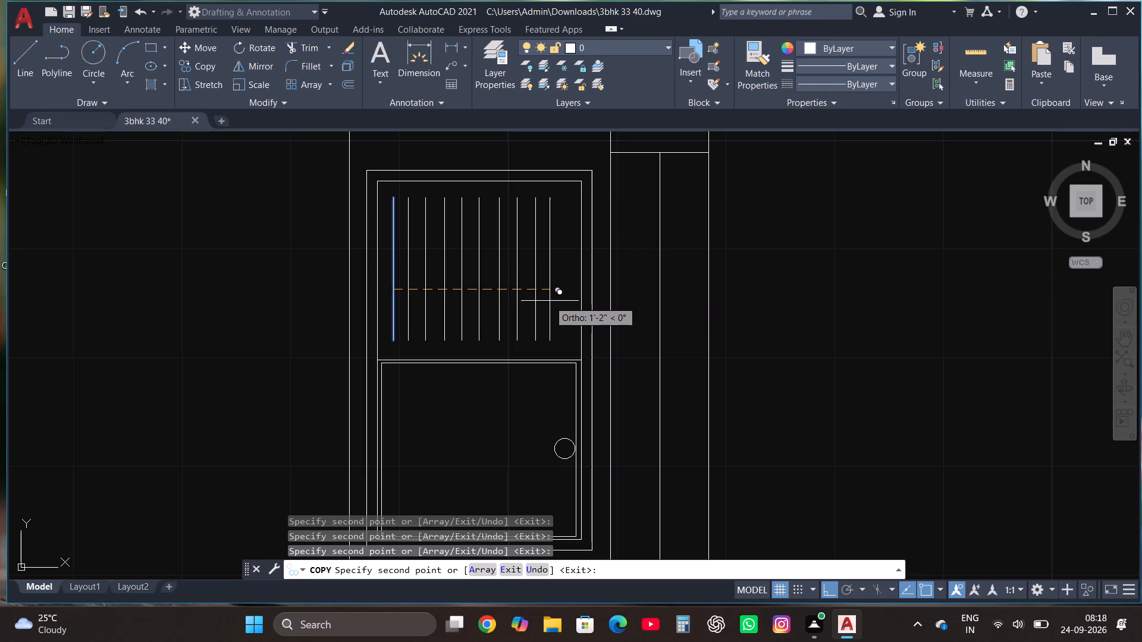
{"action": "left_click", "coordinate": [553, 301]}
{"action": "left_click", "coordinate": [569, 301]}
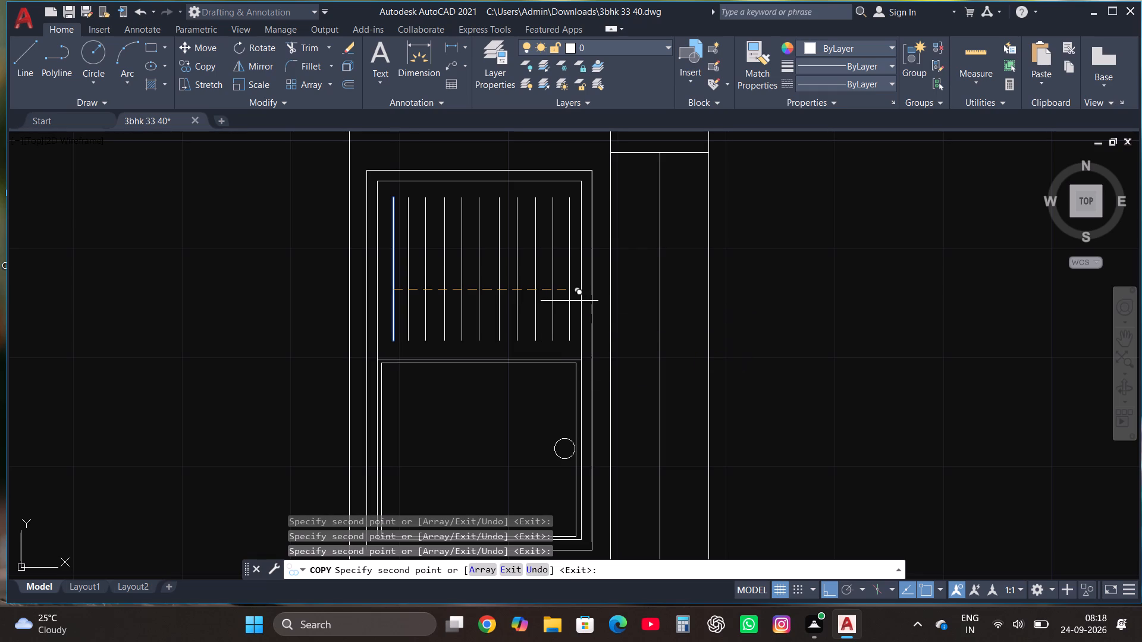
{"action": "key", "text": "Escape"}
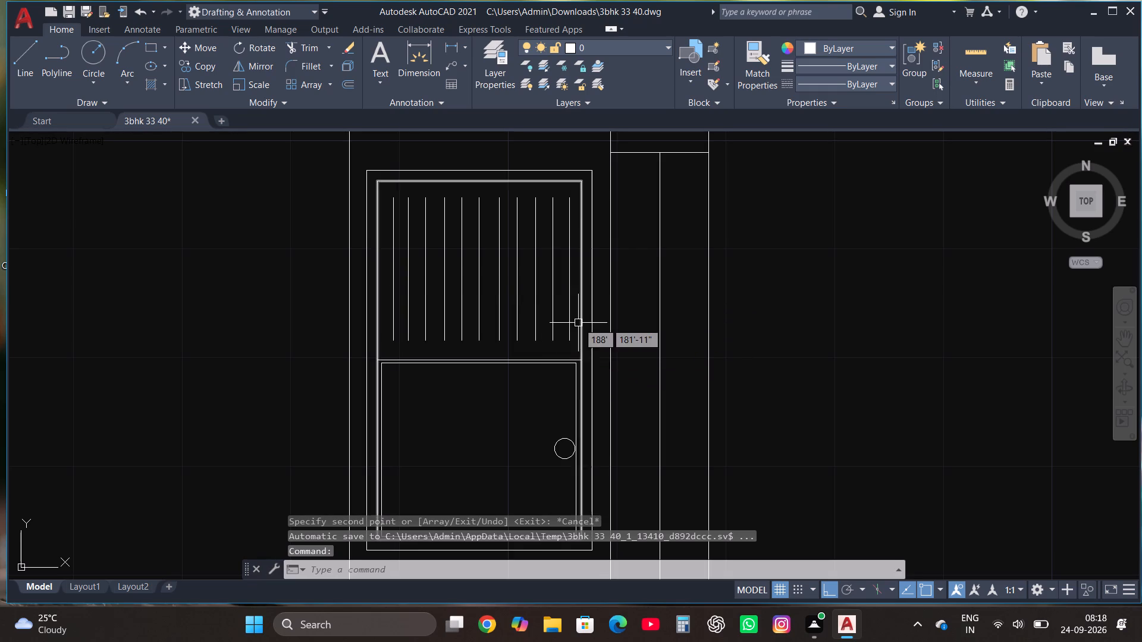
Copy the northwest bedroom's bed, side tables, pillows and rug about 56'-7" south into the empty space below the plan.
{"action": "scroll", "coordinate": [578, 324], "scroll_direction": "down", "scroll_amount": 3}
{"action": "scroll", "coordinate": [706, 333], "scroll_direction": "down", "scroll_amount": 2}
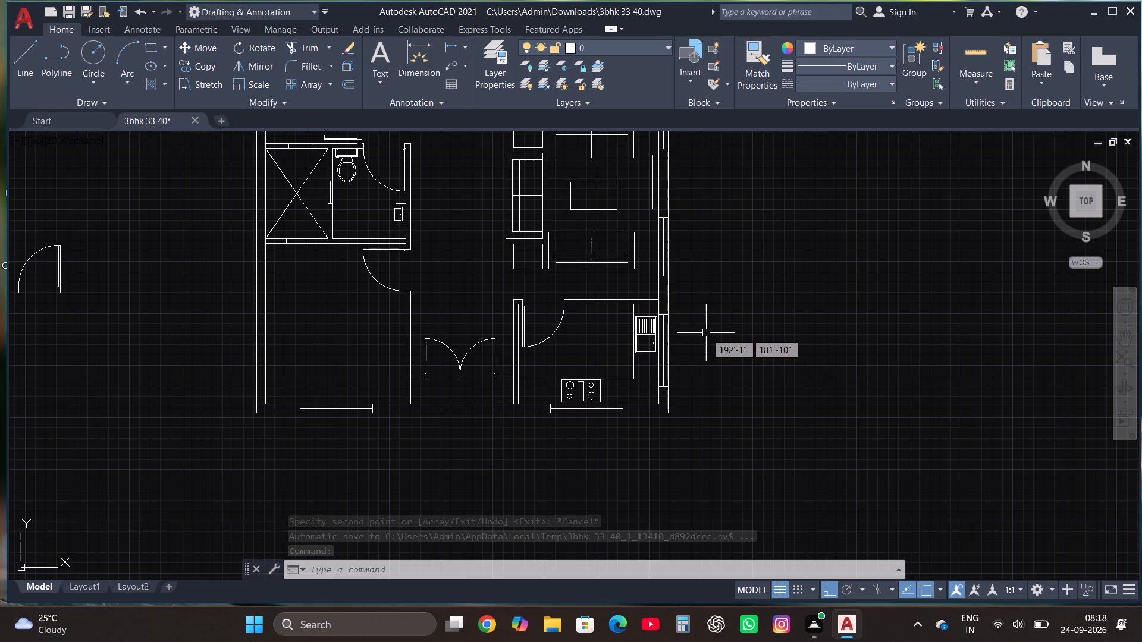
{"action": "scroll", "coordinate": [706, 333], "scroll_direction": "down", "scroll_amount": 2}
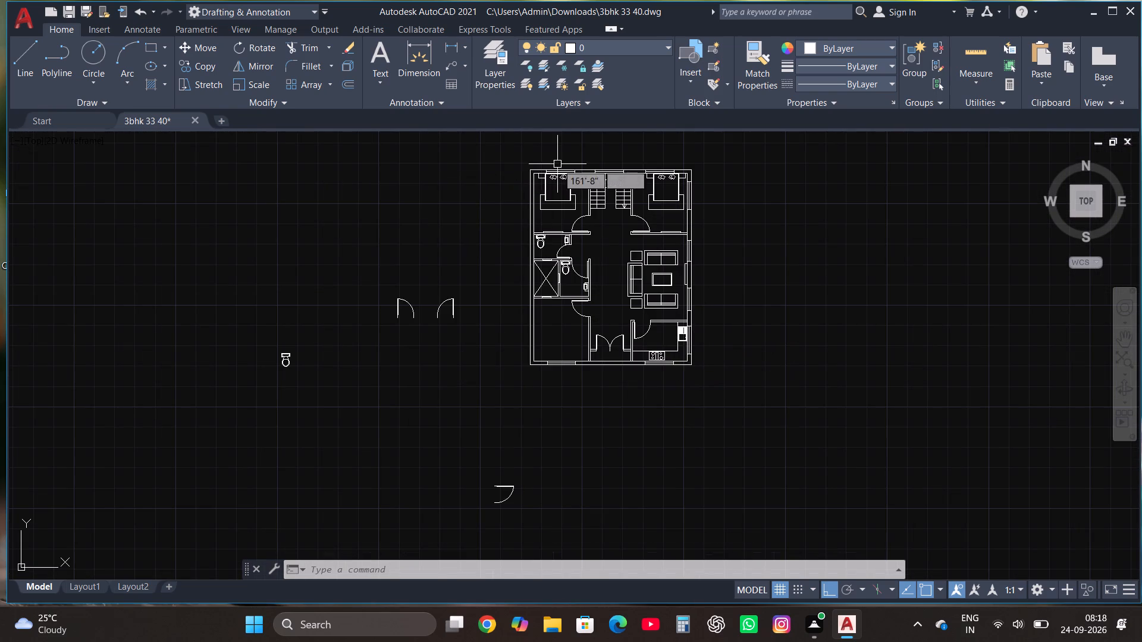
{"action": "scroll", "coordinate": [557, 164], "scroll_direction": "up", "scroll_amount": 3}
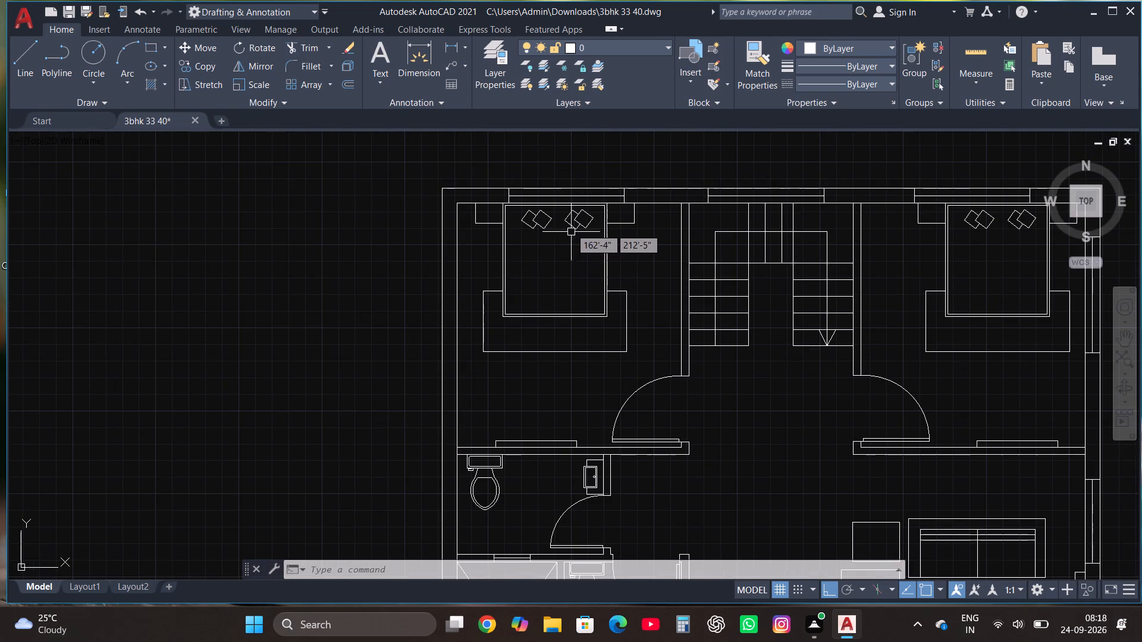
{"action": "left_click", "coordinate": [465, 377]}
{"action": "scroll", "coordinate": [650, 199], "scroll_direction": "up", "scroll_amount": 3}
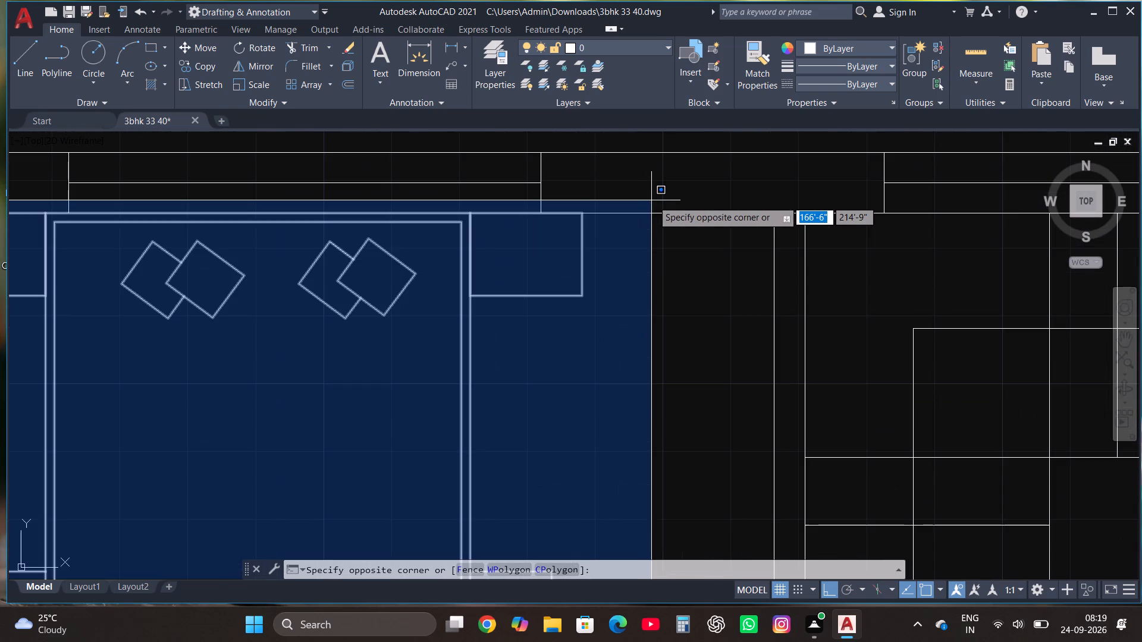
{"action": "left_click", "coordinate": [647, 200]}
{"action": "scroll", "coordinate": [639, 200], "scroll_direction": "down", "scroll_amount": 3}
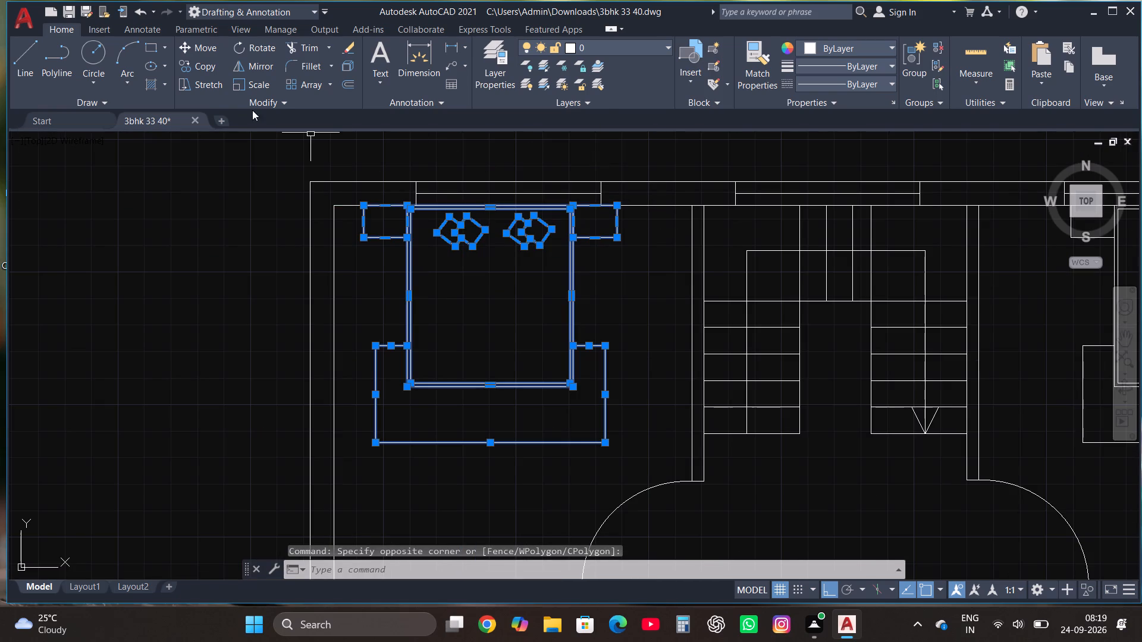
{"action": "left_click", "coordinate": [195, 66]}
{"action": "left_click", "coordinate": [418, 237]}
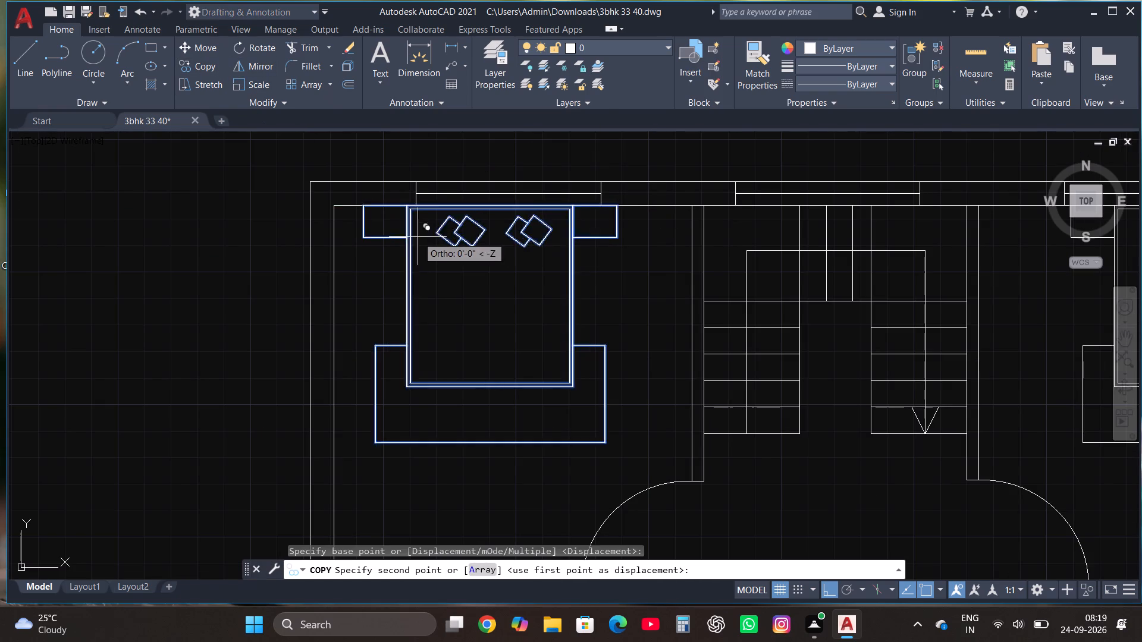
{"action": "scroll", "coordinate": [418, 237], "scroll_direction": "down", "scroll_amount": 7}
{"action": "scroll", "coordinate": [421, 357], "scroll_direction": "up", "scroll_amount": 2}
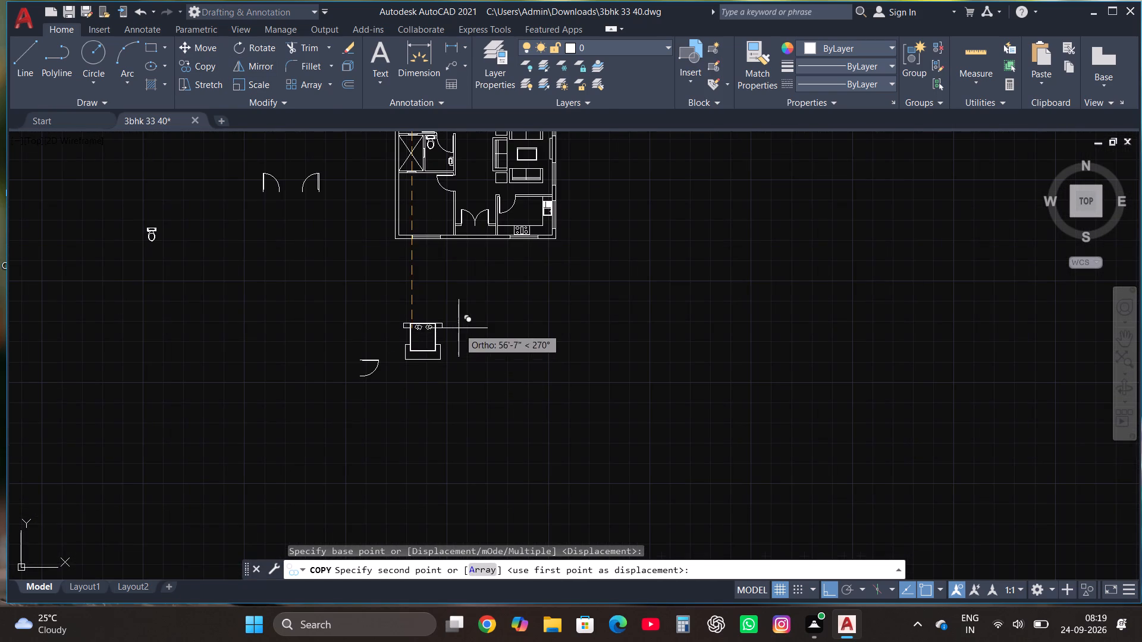
{"action": "left_click", "coordinate": [459, 328]}
Rotate the copied bed set 180 degrees so its pillows face south.
{"action": "left_click", "coordinate": [396, 364]}
{"action": "left_click", "coordinate": [457, 301]}
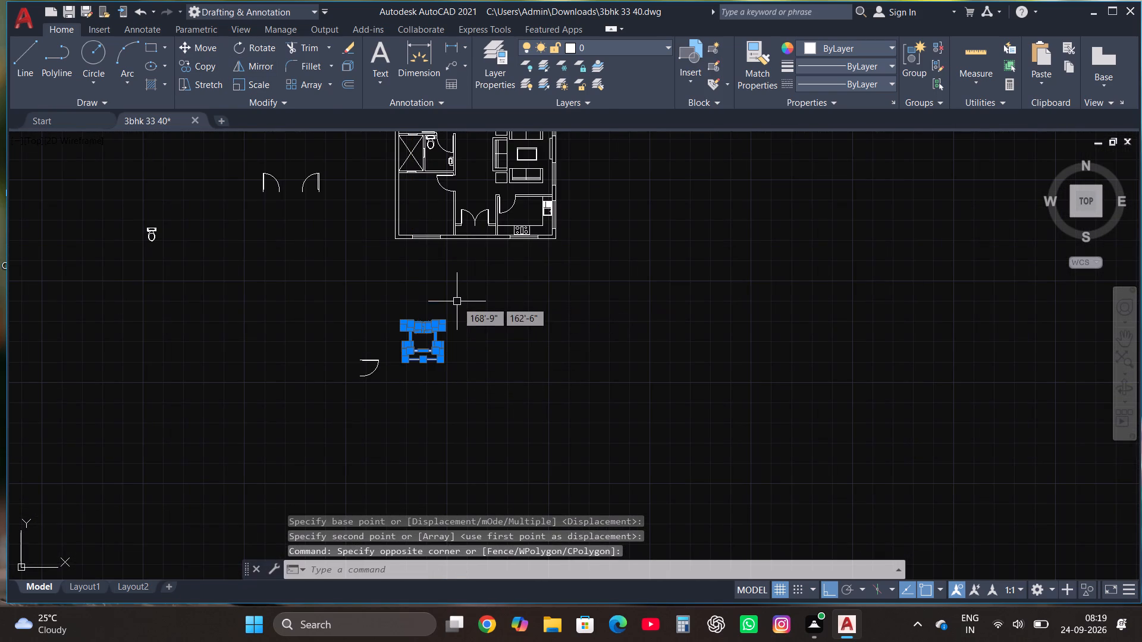
{"action": "left_click", "coordinate": [258, 50]}
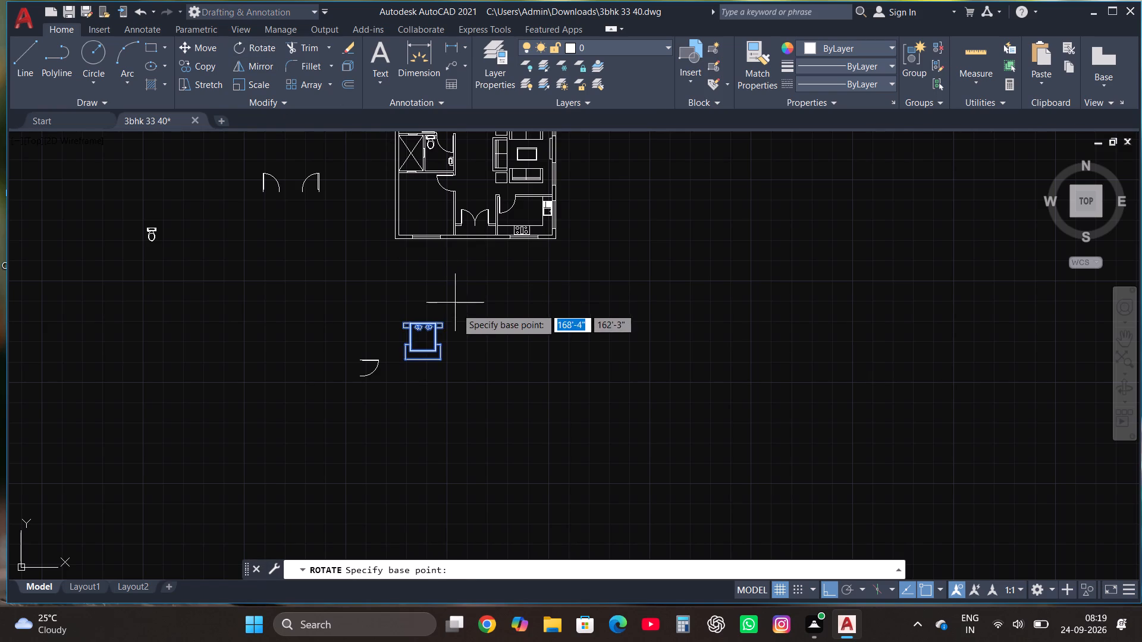
{"action": "left_click", "coordinate": [465, 325]}
{"action": "left_click", "coordinate": [297, 442]}
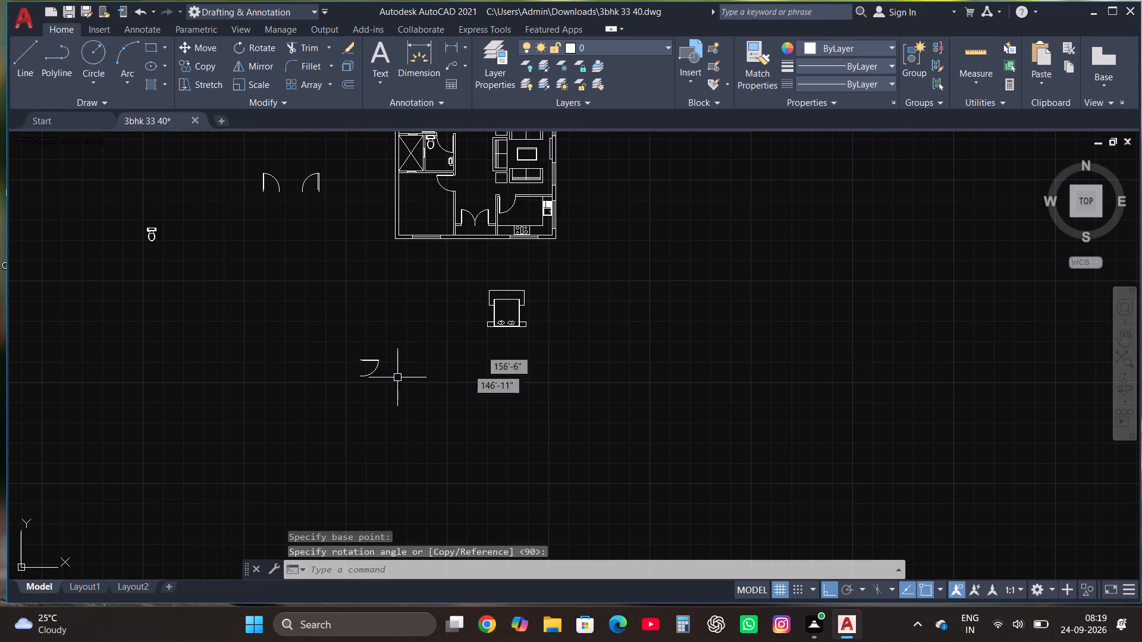
With Ortho off, move the rotated bed set into the southwest bedroom, its headboard side against the south wall.
{"action": "left_click", "coordinate": [551, 336]}
{"action": "left_click", "coordinate": [464, 279]}
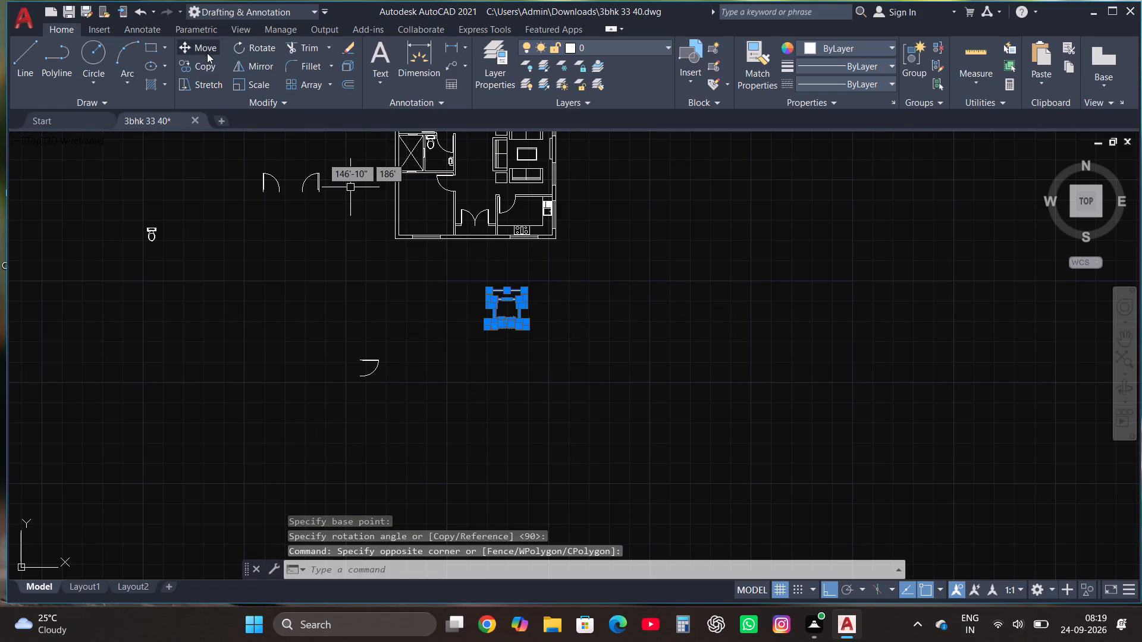
{"action": "left_click", "coordinate": [207, 52]}
{"action": "scroll", "coordinate": [540, 295], "scroll_direction": "up", "scroll_amount": 2}
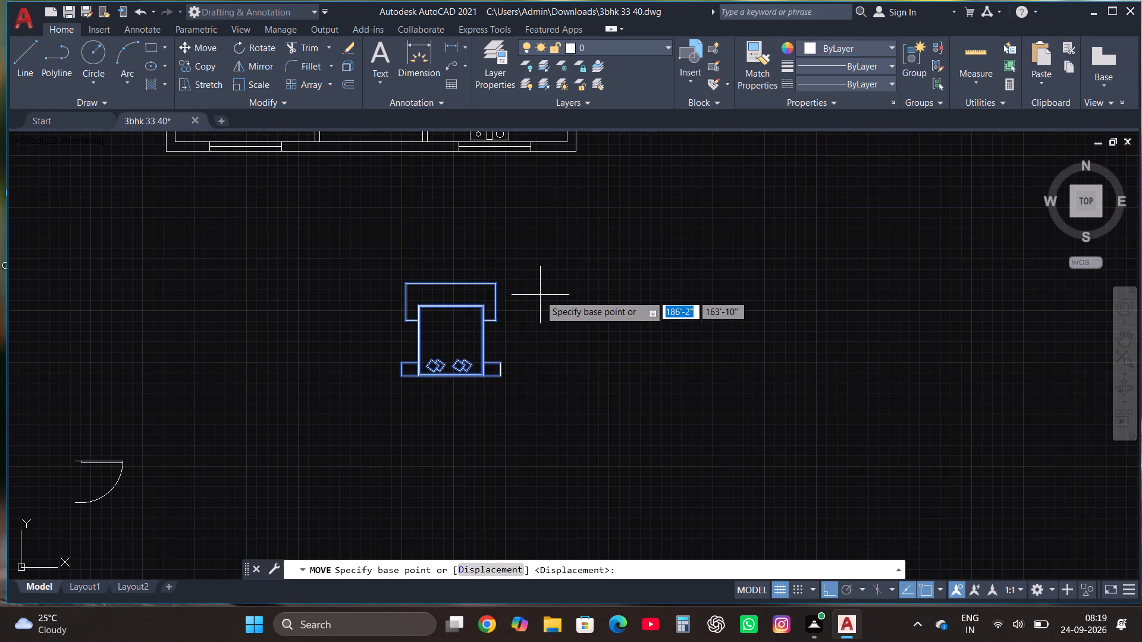
{"action": "left_click", "coordinate": [501, 380]}
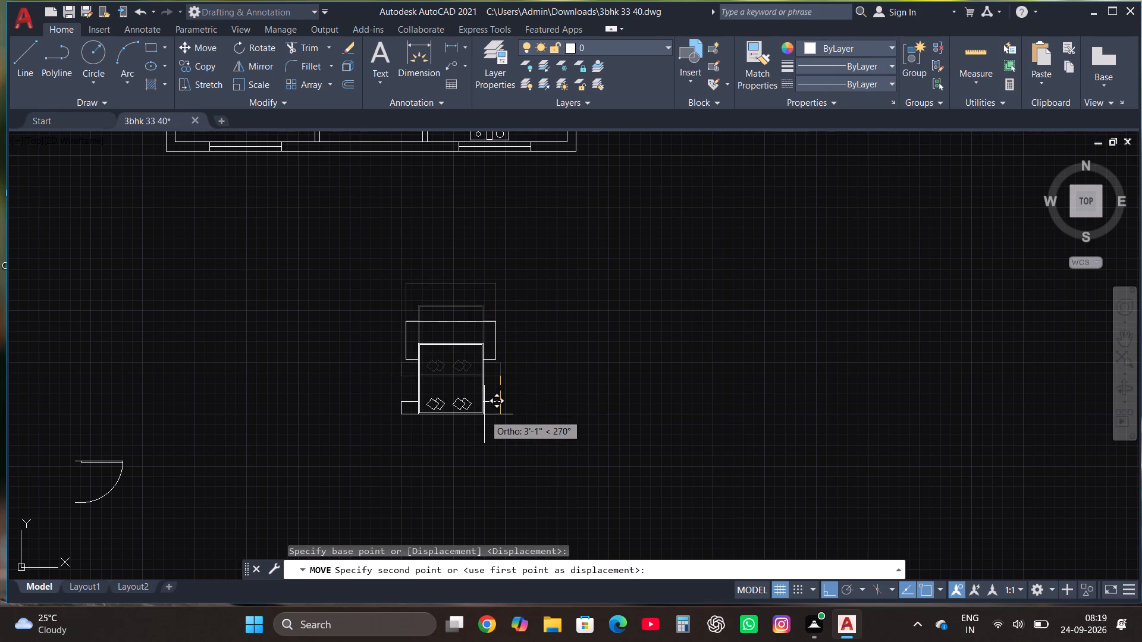
{"action": "key", "text": "F8"}
{"action": "scroll", "coordinate": [495, 434], "scroll_direction": "down", "scroll_amount": 2}
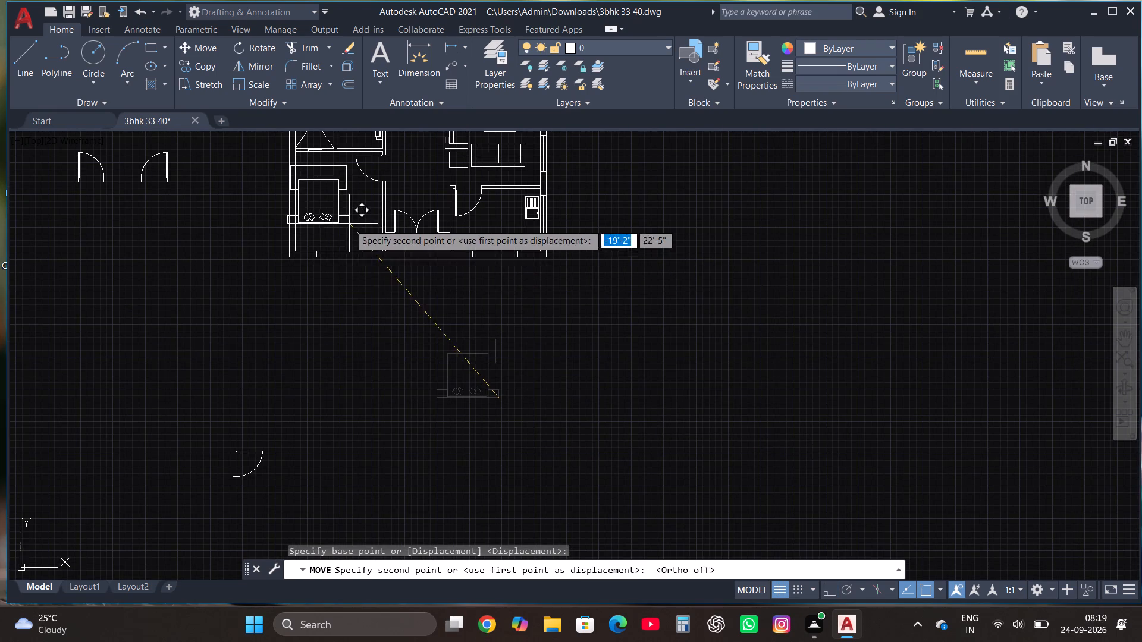
{"action": "scroll", "coordinate": [363, 234], "scroll_direction": "up", "scroll_amount": 3}
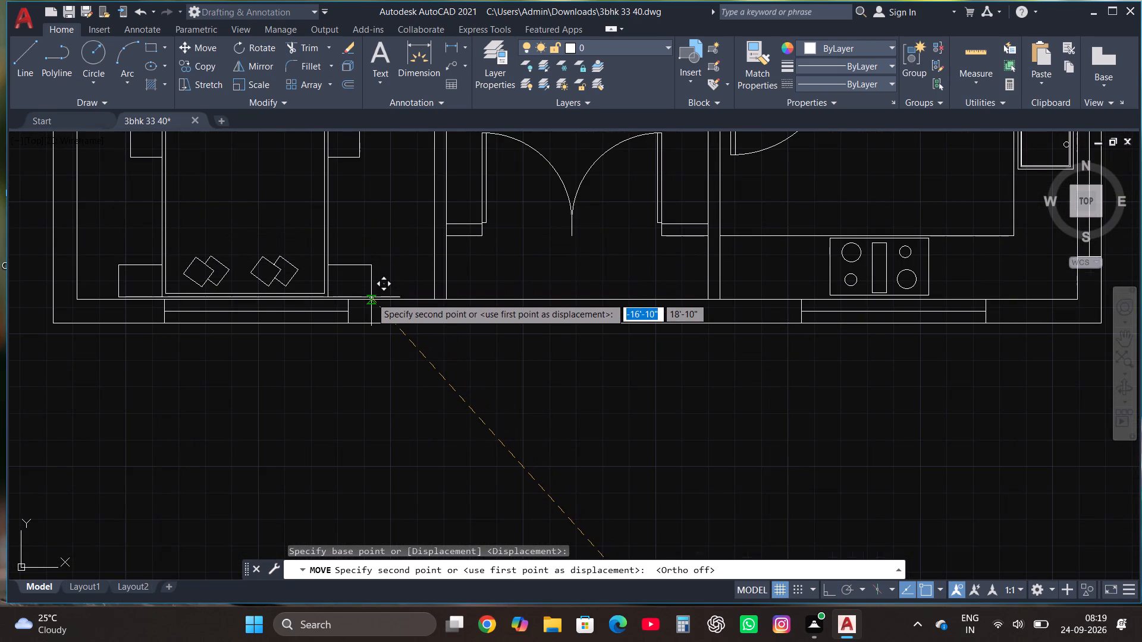
{"action": "left_click", "coordinate": [371, 298]}
Draw a shallow rectangle about 3'-8" long against the southwest bedroom's north wall, between the window and the door.
{"action": "scroll", "coordinate": [455, 388], "scroll_direction": "down", "scroll_amount": 2}
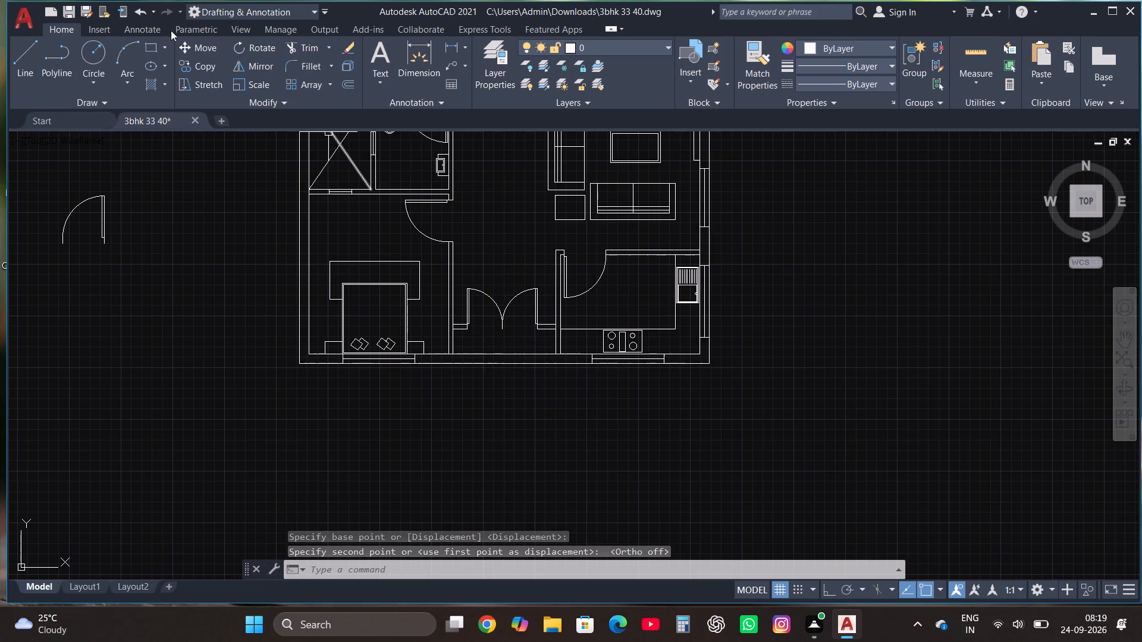
{"action": "left_click", "coordinate": [147, 51]}
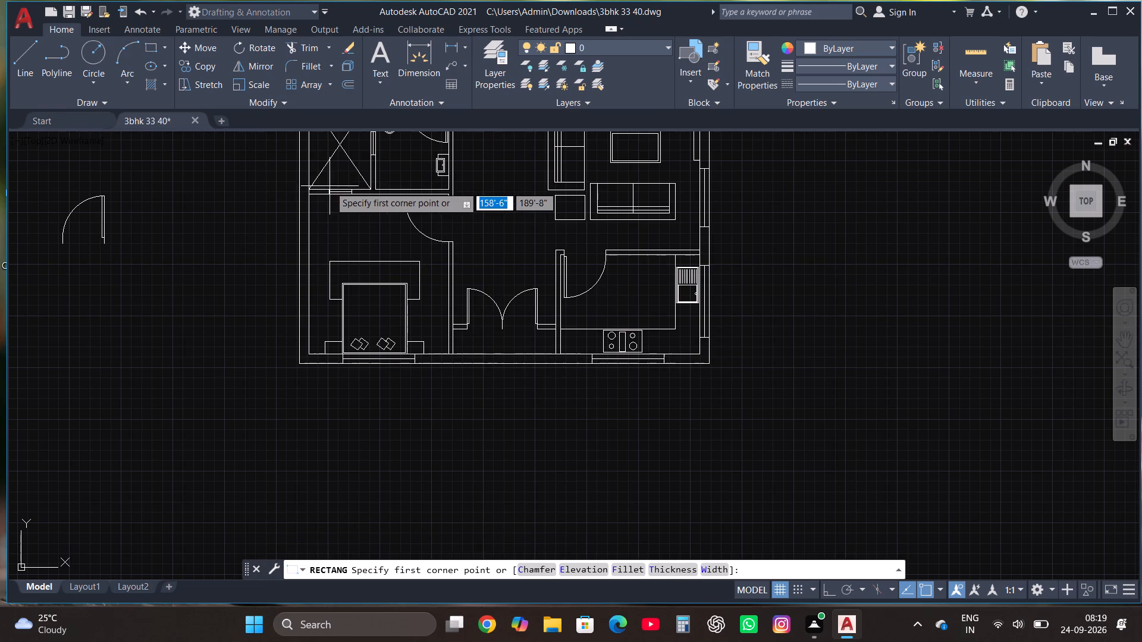
{"action": "scroll", "coordinate": [341, 189], "scroll_direction": "up", "scroll_amount": 2}
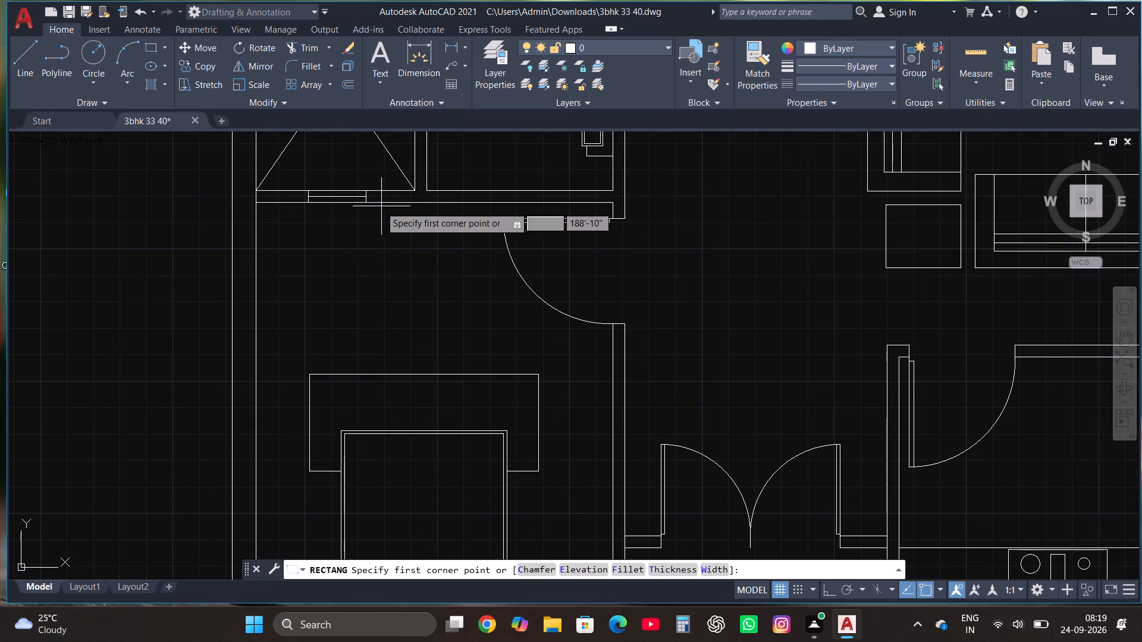
{"action": "left_click", "coordinate": [377, 202]}
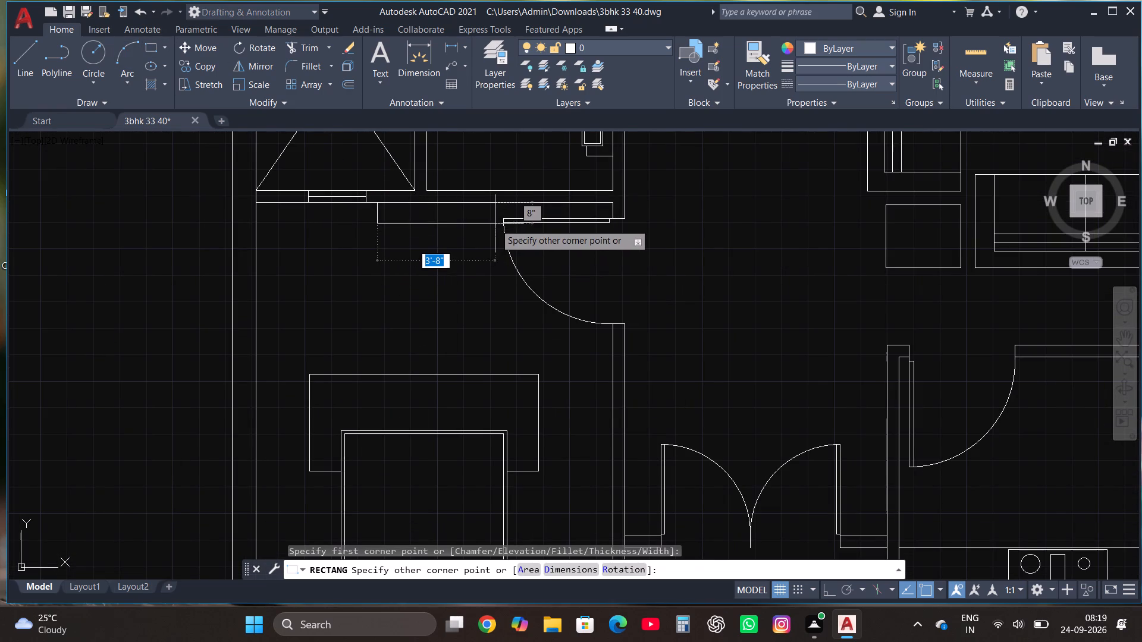
{"action": "left_click", "coordinate": [497, 218]}
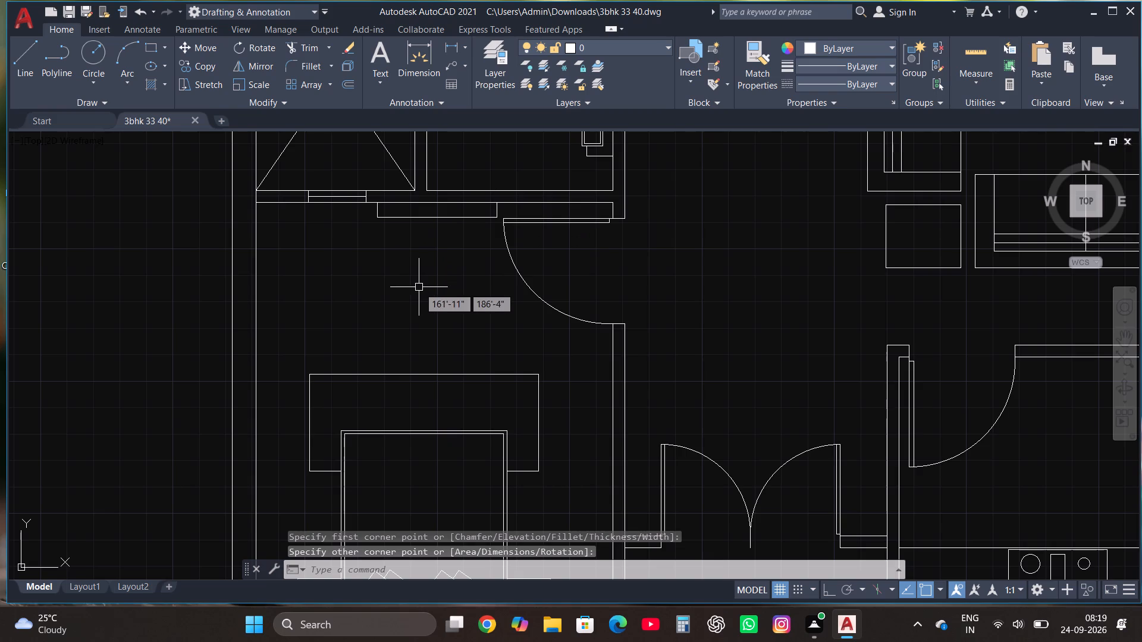
Delete the leftover door symbol lying south of the floor plan.
{"action": "scroll", "coordinate": [457, 254], "scroll_direction": "down", "scroll_amount": 2}
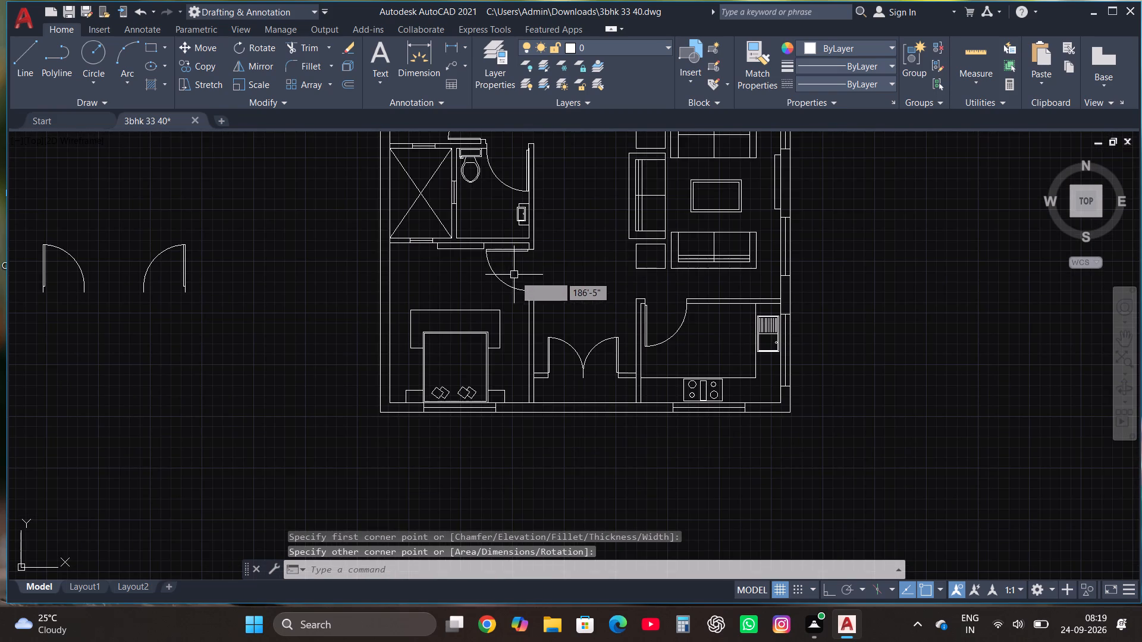
{"action": "scroll", "coordinate": [533, 325], "scroll_direction": "down", "scroll_amount": 2}
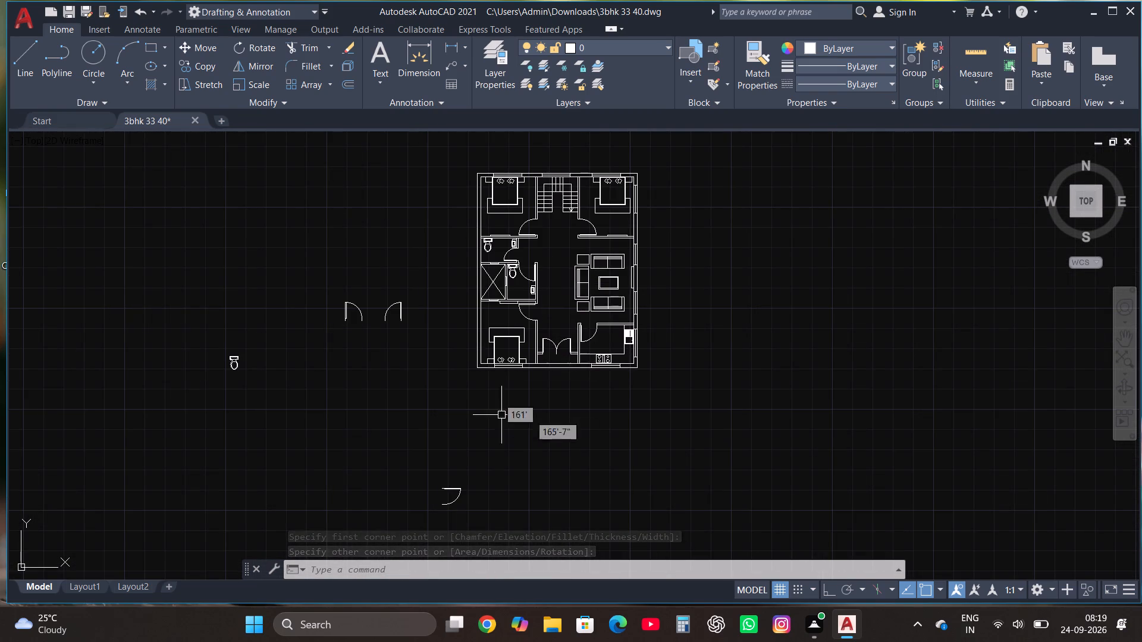
{"action": "scroll", "coordinate": [492, 382], "scroll_direction": "down", "scroll_amount": 1}
{"action": "left_click", "coordinate": [485, 486]}
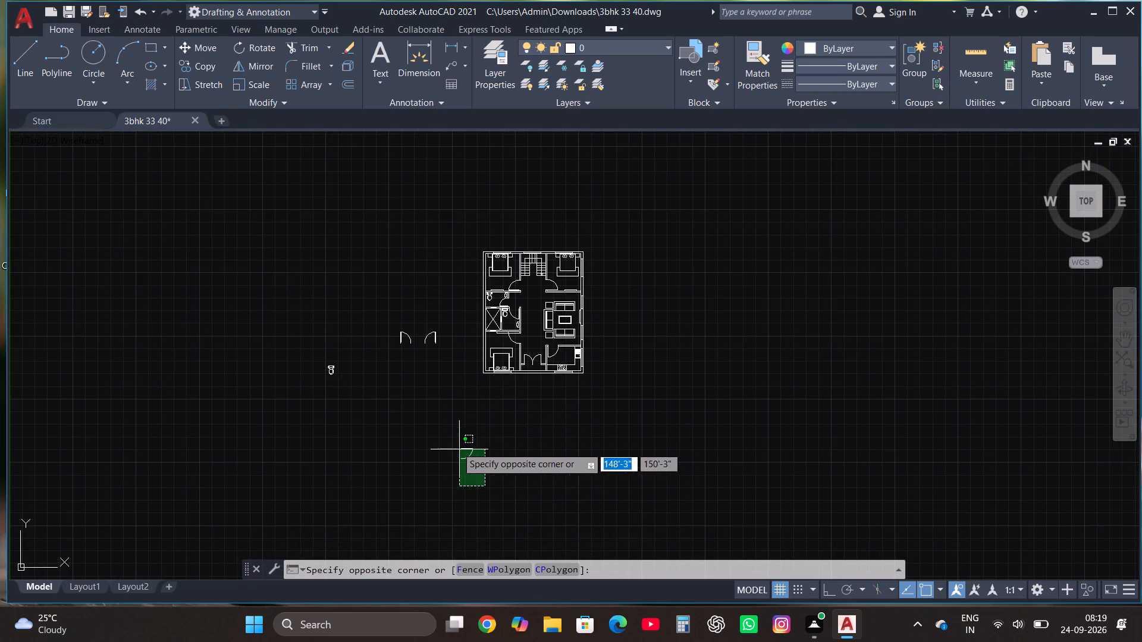
{"action": "left_click", "coordinate": [449, 436]}
{"action": "key", "text": "Delete"}
Delete the leftover door and toilet symbols lying west of the floor plan.
{"action": "left_click", "coordinate": [437, 399]}
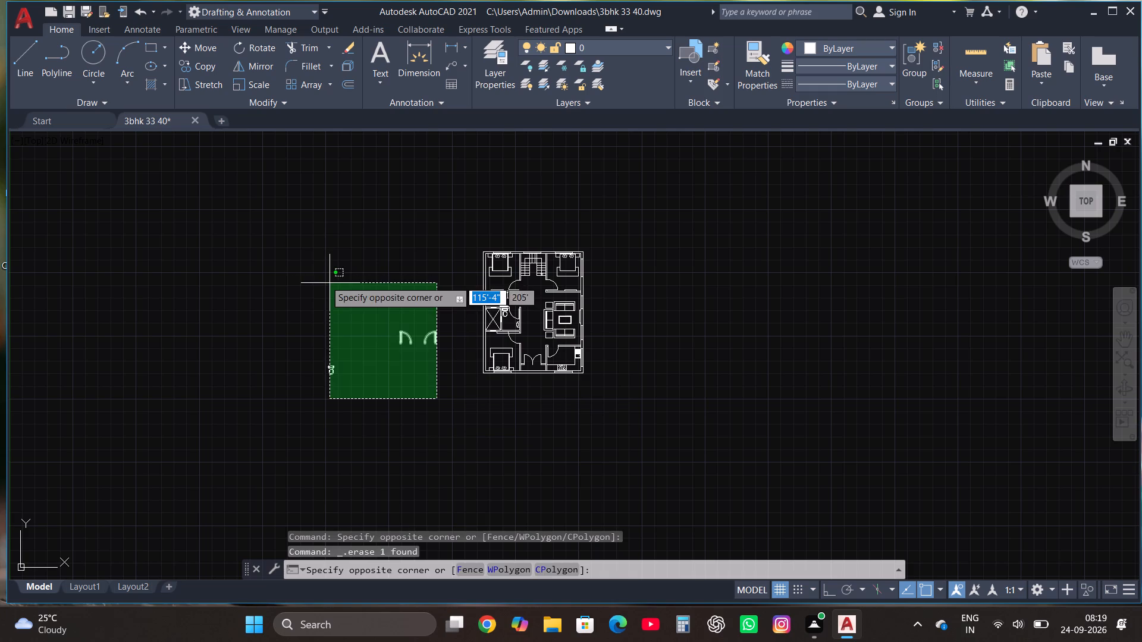
{"action": "left_click", "coordinate": [308, 270]}
{"action": "key", "text": "Delete"}
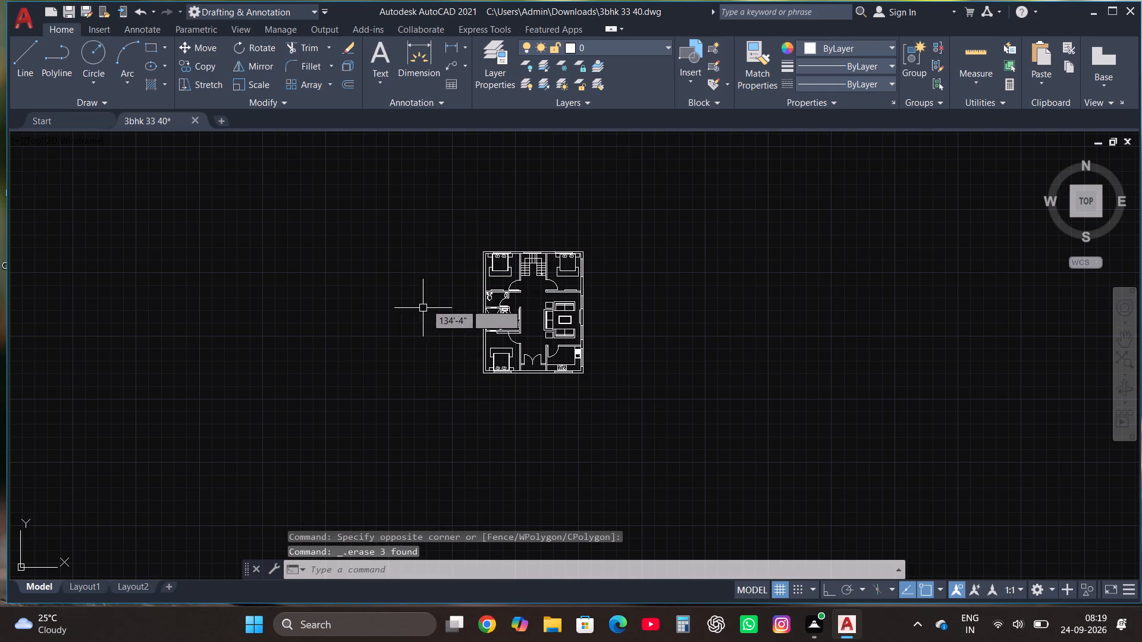
Hatch the rug areas around the beds in all three bedrooms with the ANSI36 pattern.
{"action": "scroll", "coordinate": [474, 256], "scroll_direction": "up", "scroll_amount": 1}
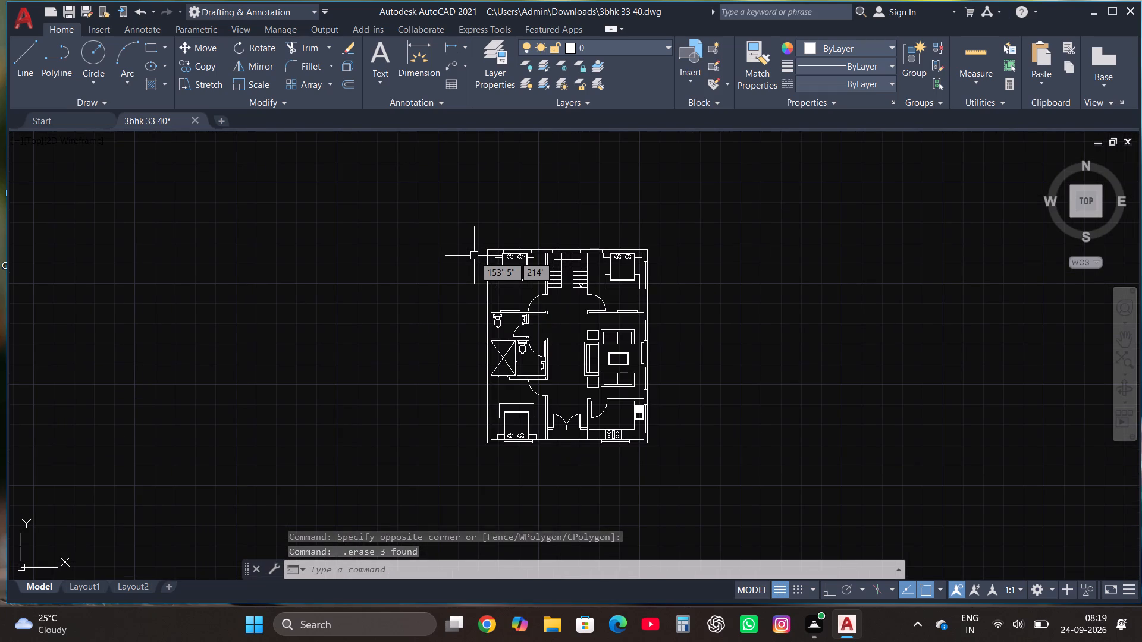
{"action": "scroll", "coordinate": [579, 282], "scroll_direction": "up", "scroll_amount": 1}
{"action": "type", "text": "hat"}
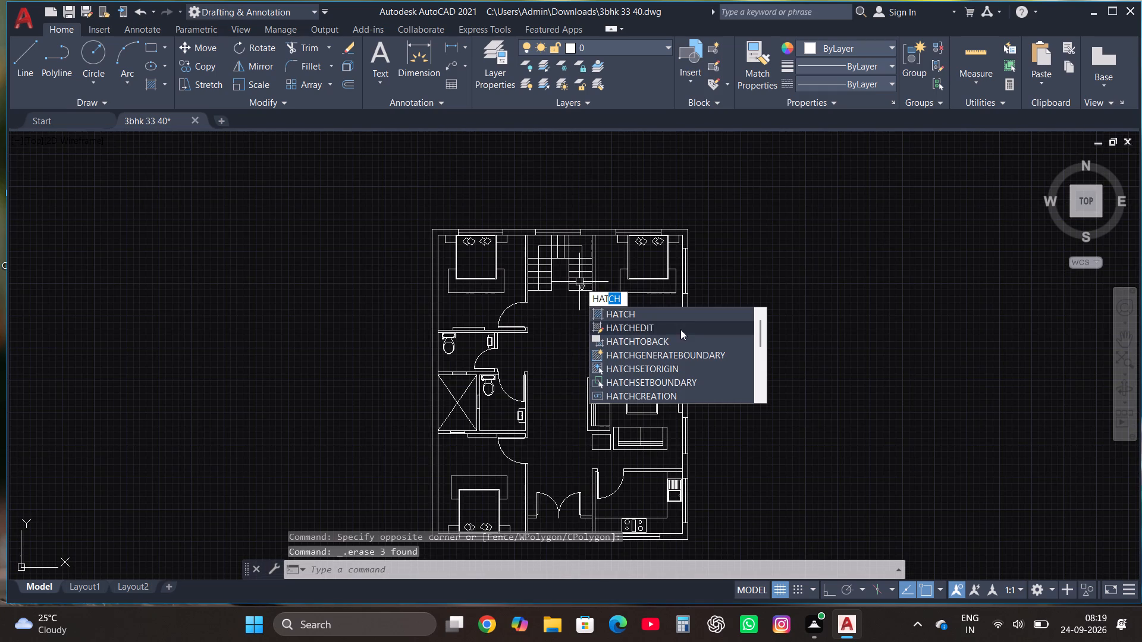
{"action": "left_click", "coordinate": [682, 317]}
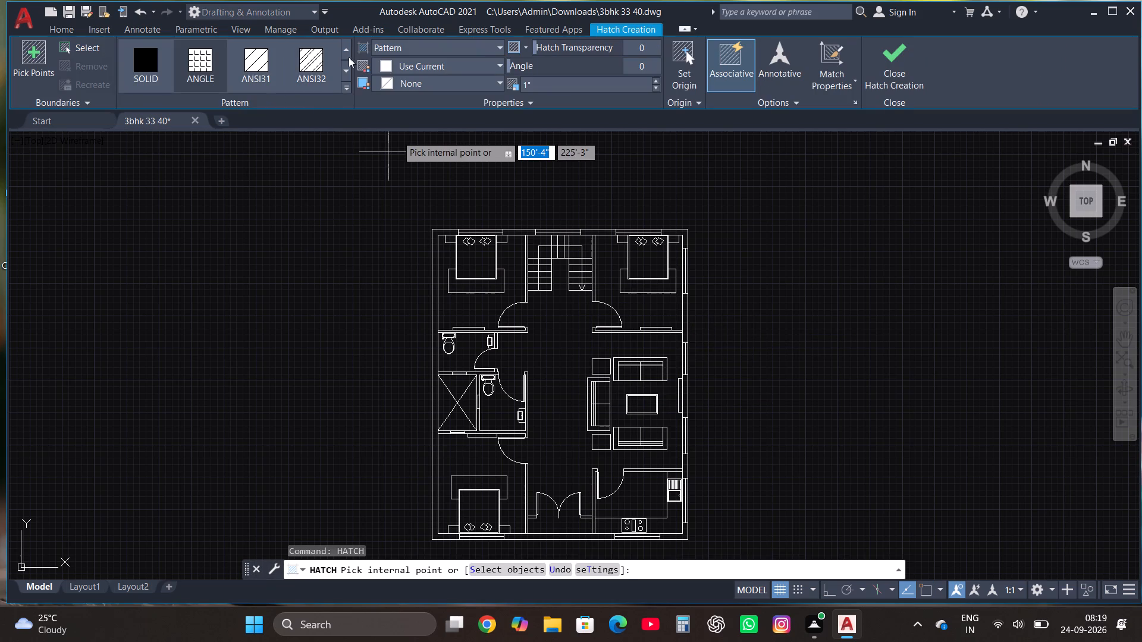
{"action": "left_click", "coordinate": [345, 46]}
{"action": "left_click", "coordinate": [345, 70]}
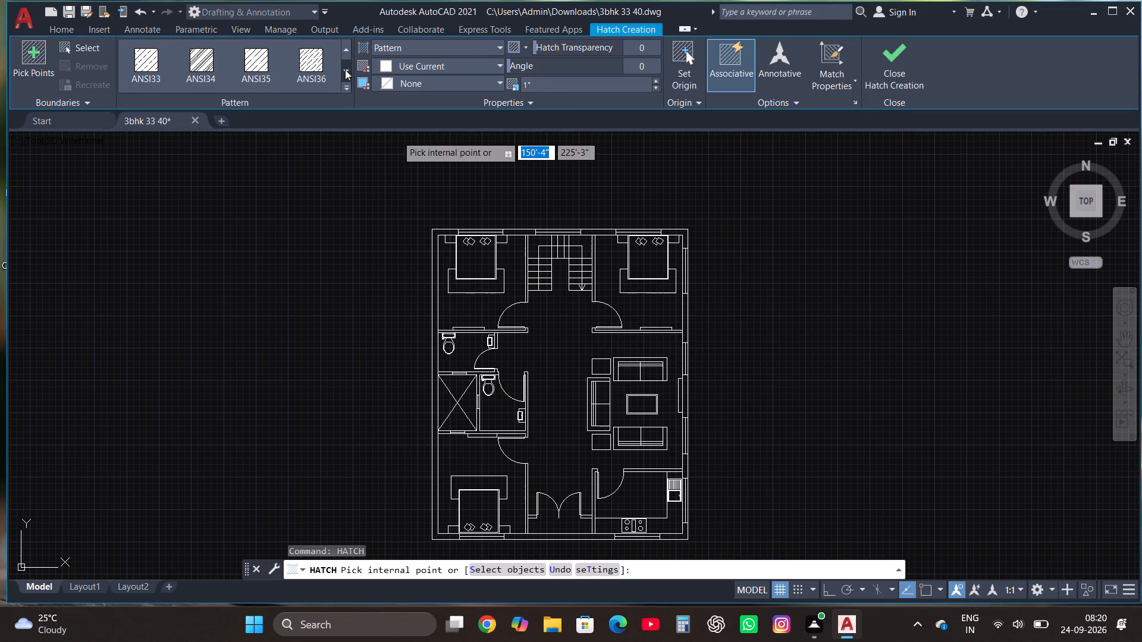
{"action": "left_click", "coordinate": [308, 66]}
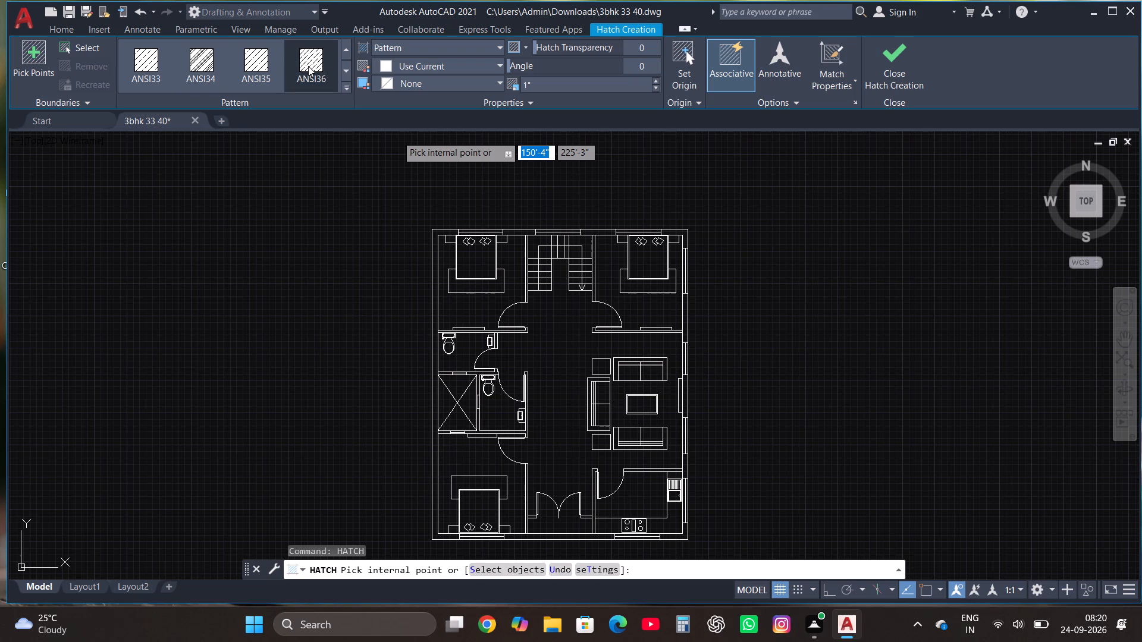
{"action": "left_click", "coordinate": [481, 289]}
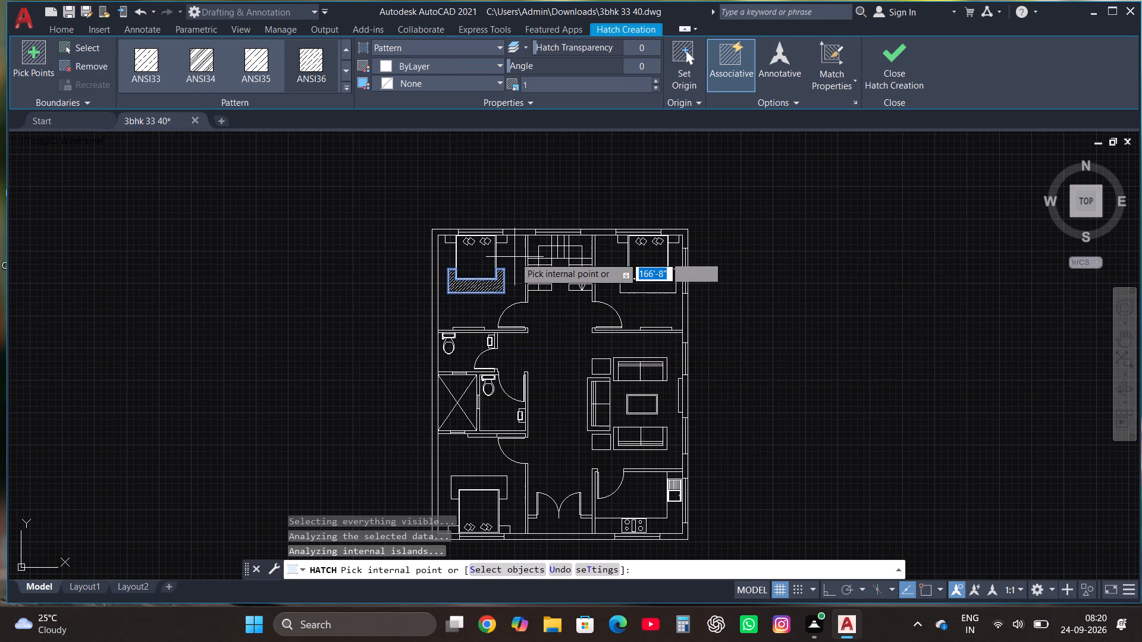
{"action": "scroll", "coordinate": [516, 260], "scroll_direction": "down", "scroll_amount": 1}
{"action": "scroll", "coordinate": [517, 365], "scroll_direction": "up", "scroll_amount": 2}
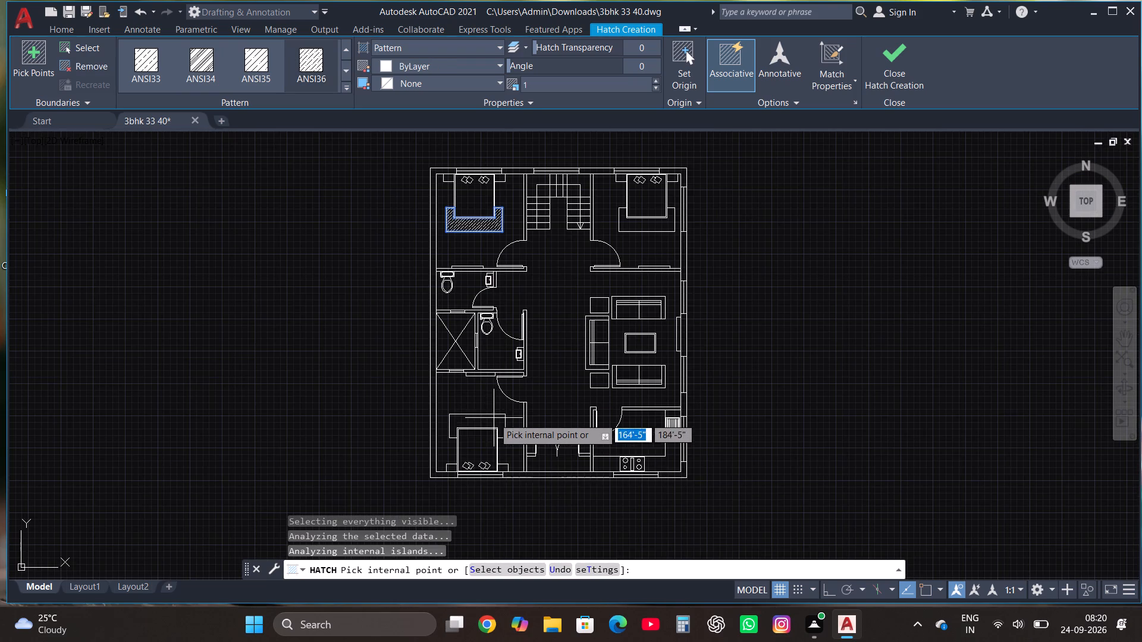
{"action": "left_click", "coordinate": [492, 424]}
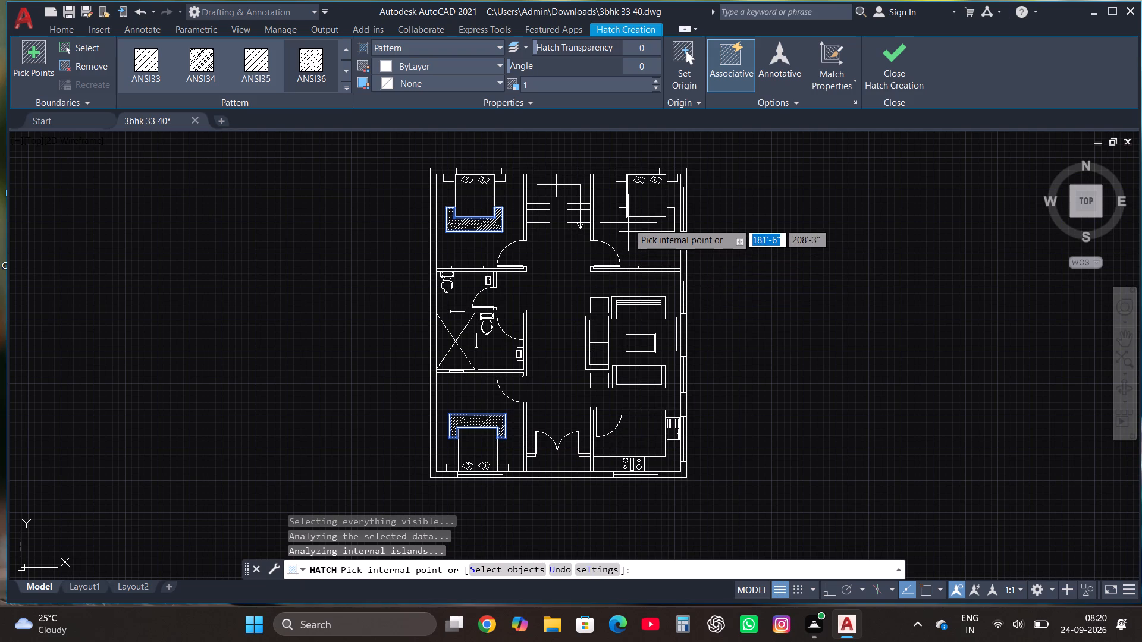
{"action": "left_click", "coordinate": [636, 224]}
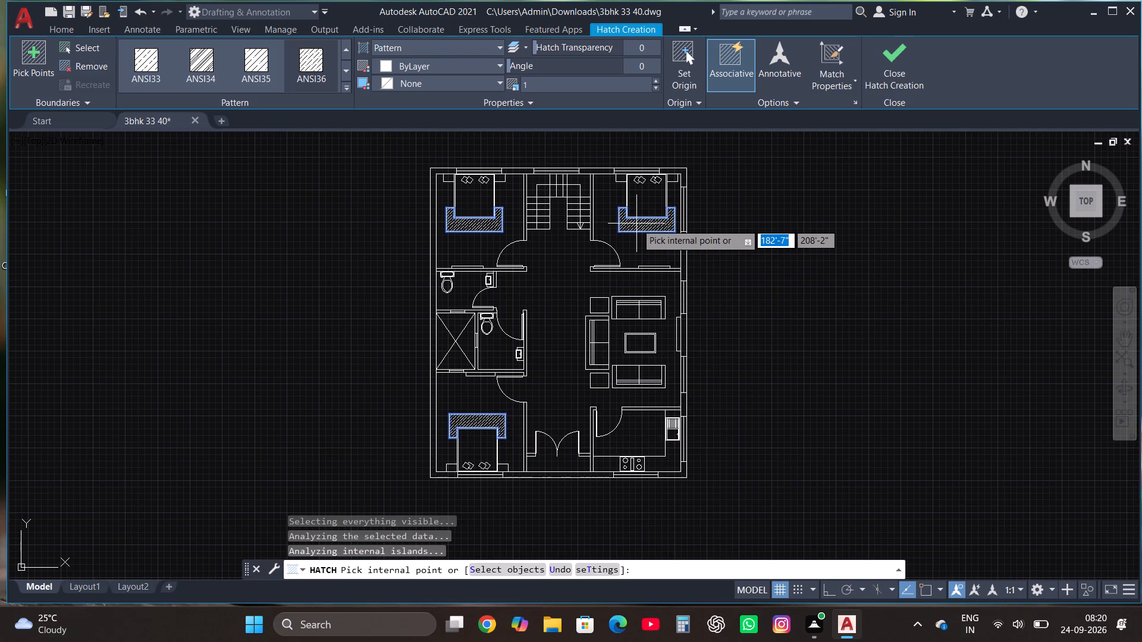
{"action": "left_click", "coordinate": [890, 49]}
Save the drawing.
{"action": "scroll", "coordinate": [496, 278], "scroll_direction": "down", "scroll_amount": 1}
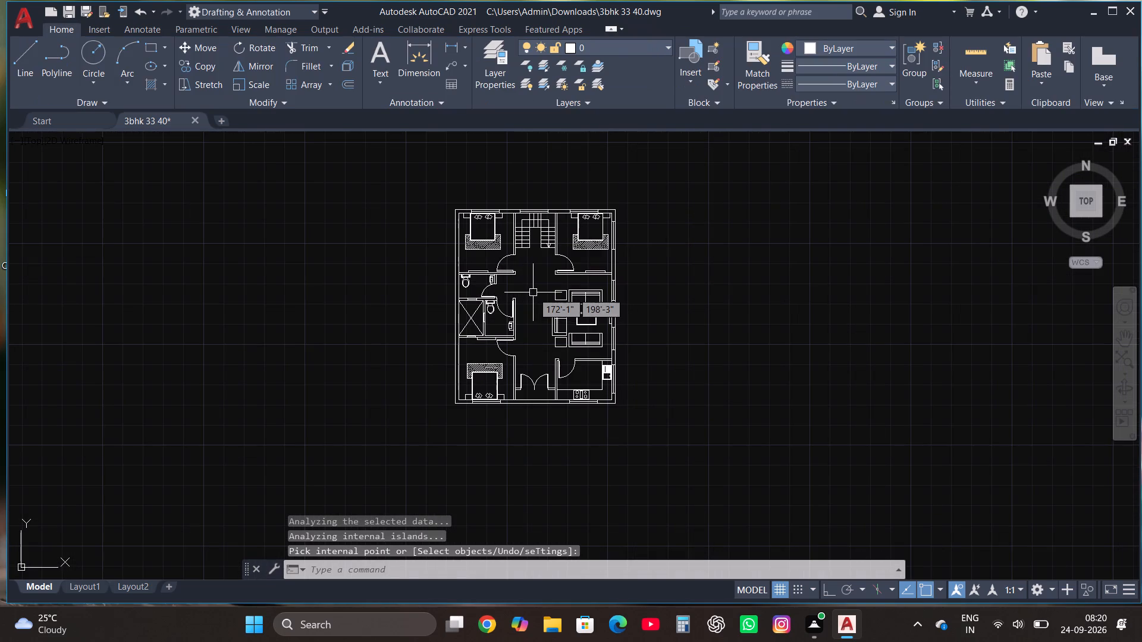
{"action": "key", "text": "ctrl+s"}
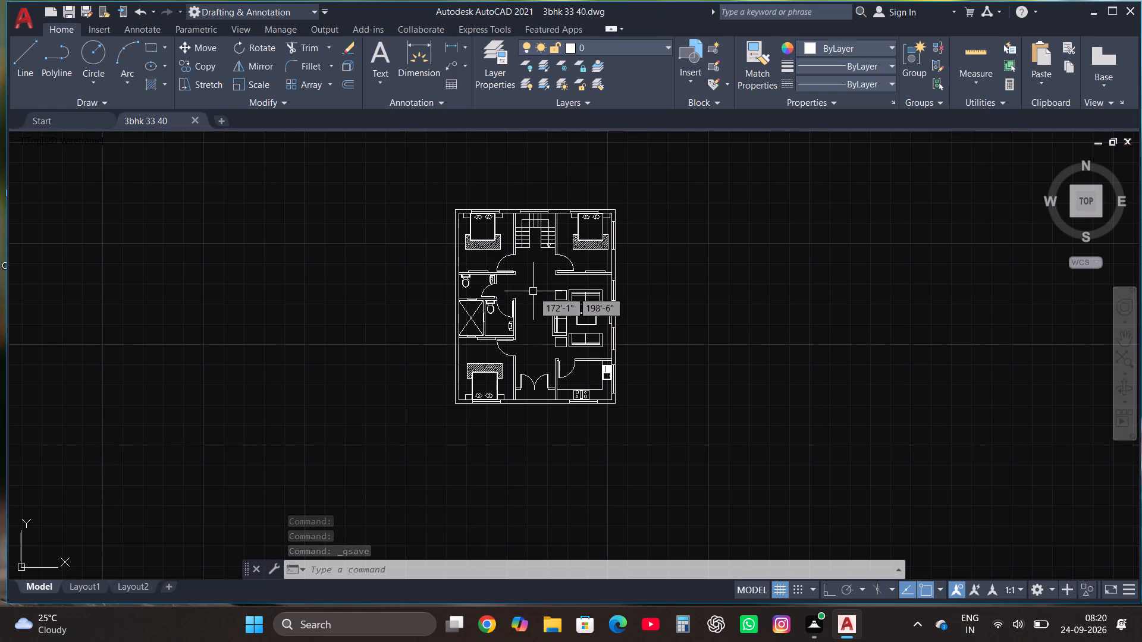
Create a new layer named wall with red index color 10.
{"action": "scroll", "coordinate": [586, 294], "scroll_direction": "down", "scroll_amount": 1}
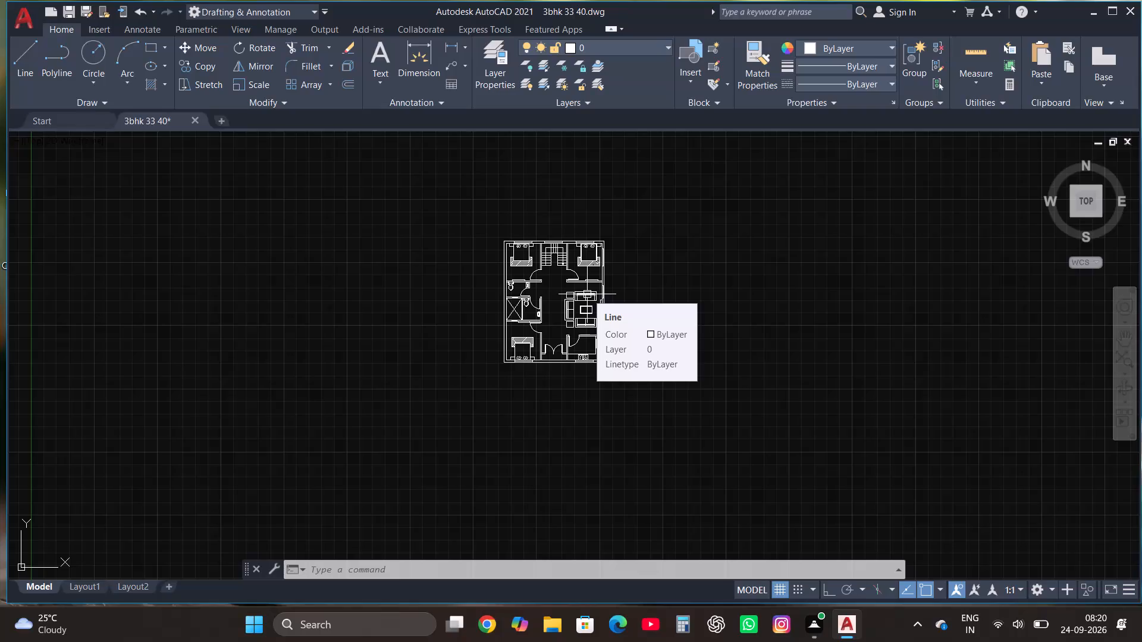
{"action": "key", "text": "Escape"}
{"action": "scroll", "coordinate": [589, 235], "scroll_direction": "up", "scroll_amount": 2}
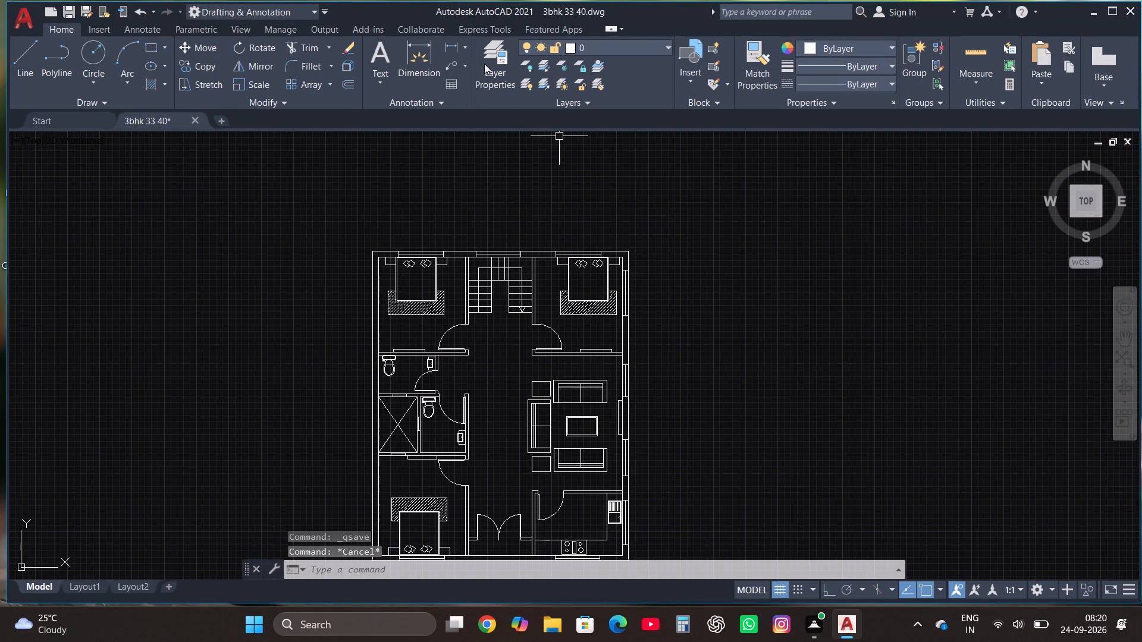
{"action": "left_click", "coordinate": [489, 55]}
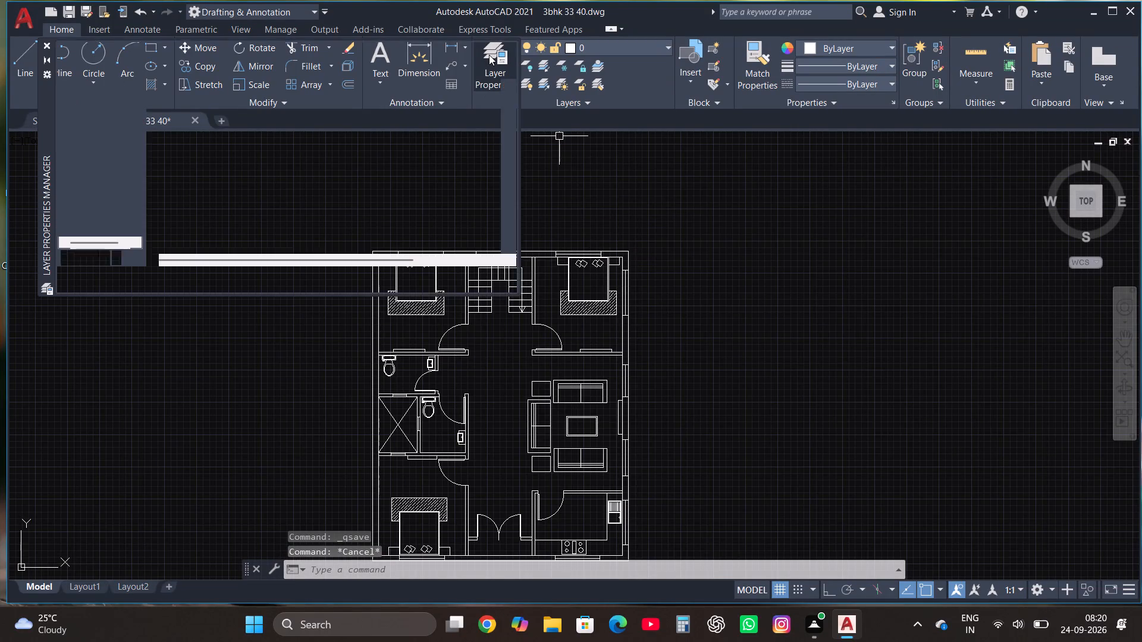
{"action": "left_click", "coordinate": [153, 65]}
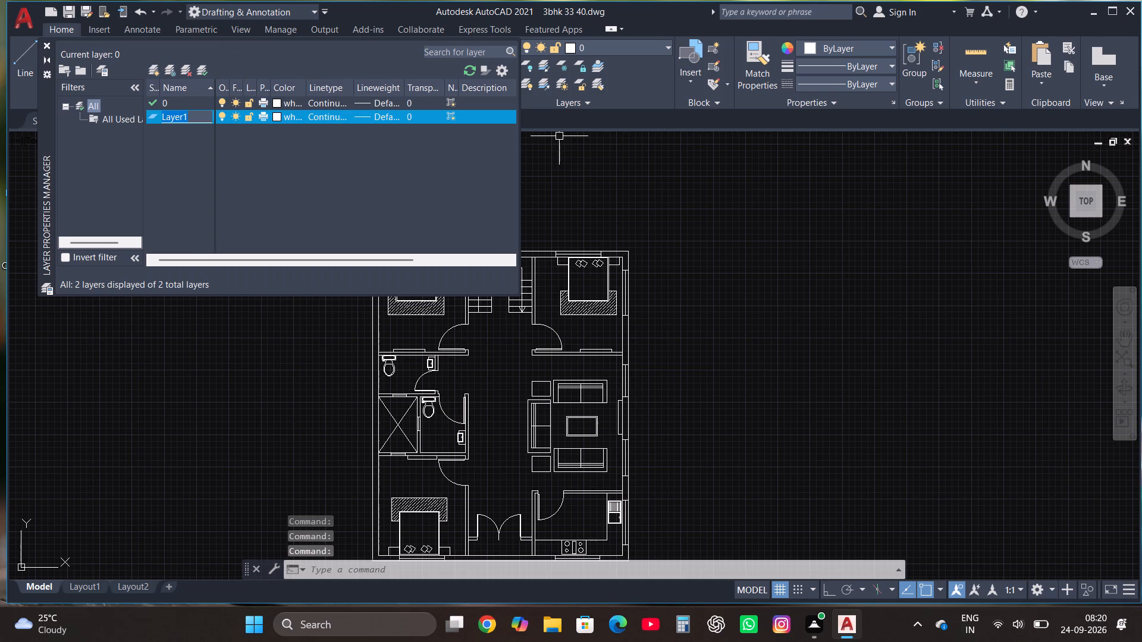
{"action": "type", "text": "wall"}
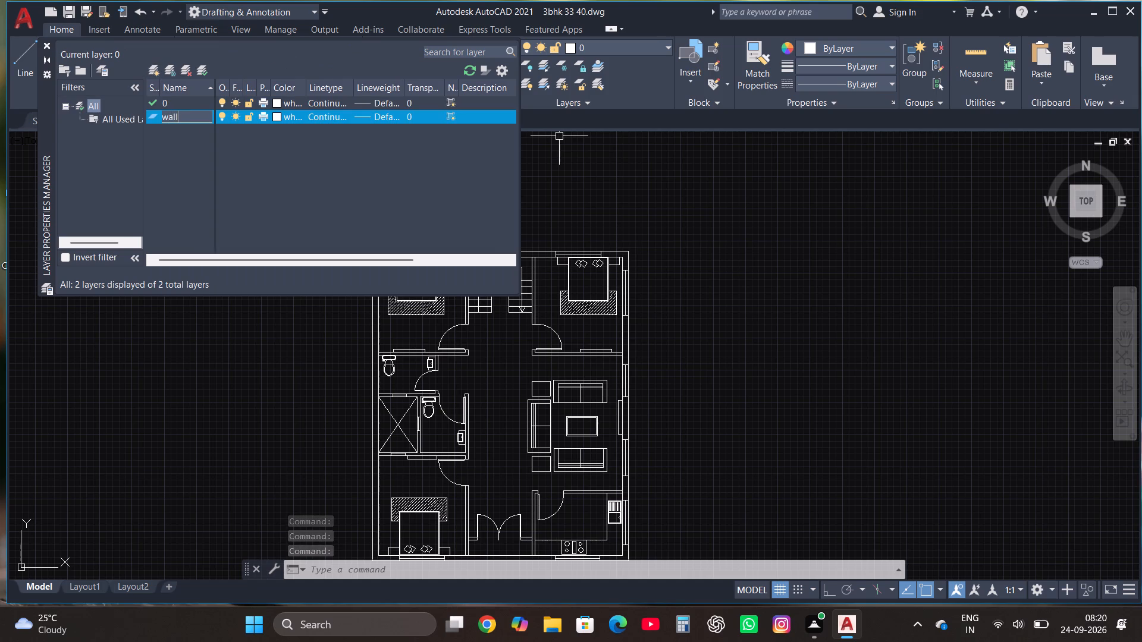
{"action": "left_click", "coordinate": [274, 114]}
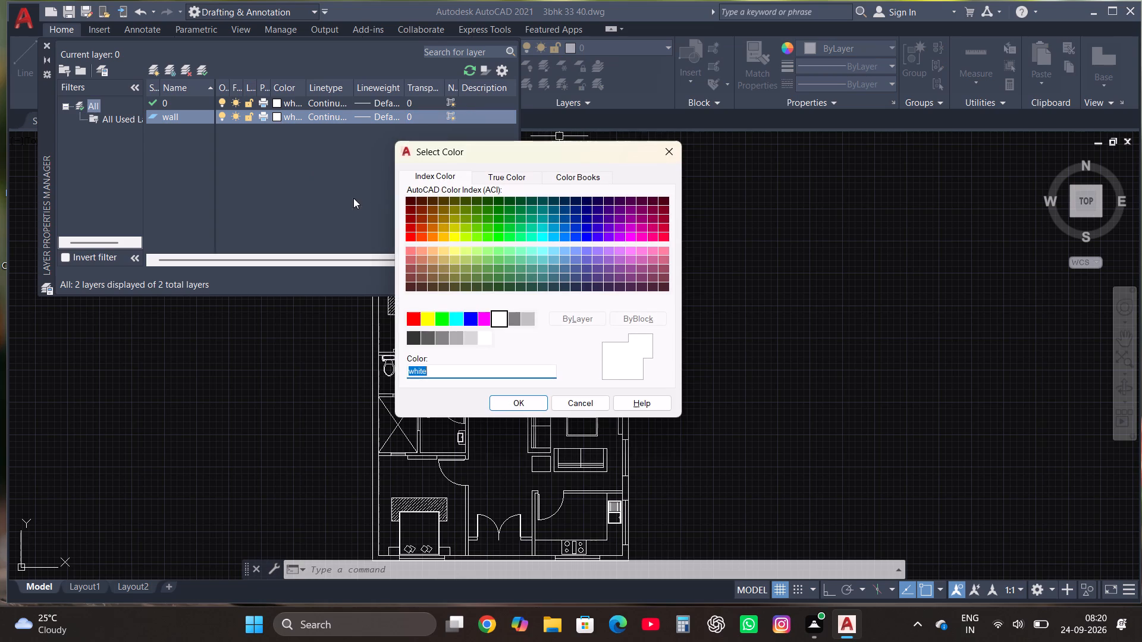
{"action": "left_click", "coordinate": [410, 237]}
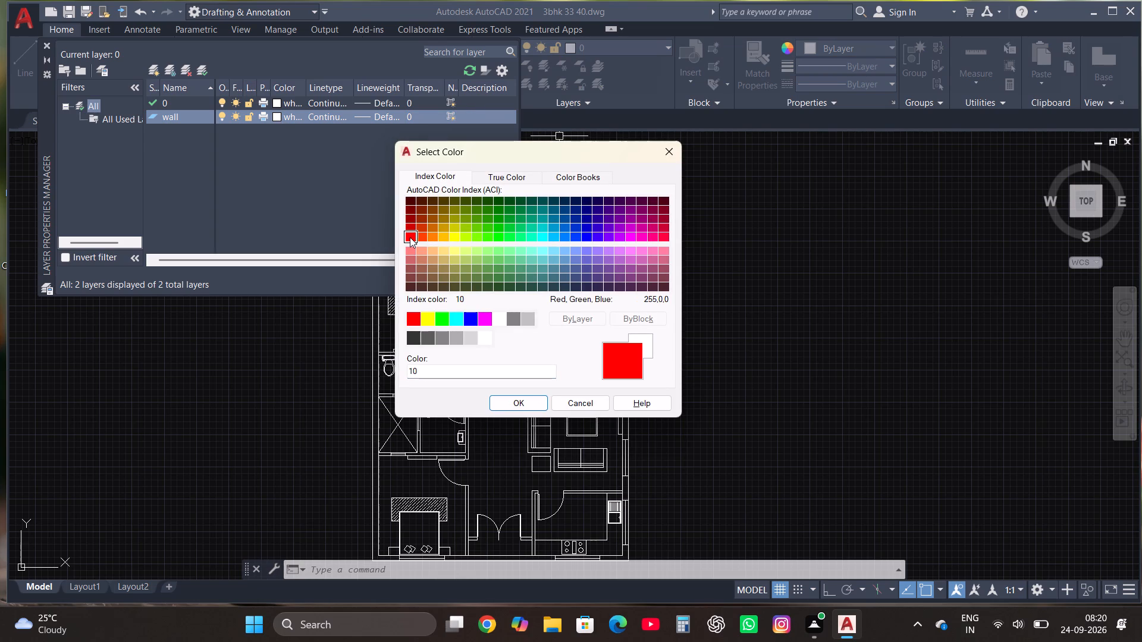
{"action": "left_click", "coordinate": [506, 407]}
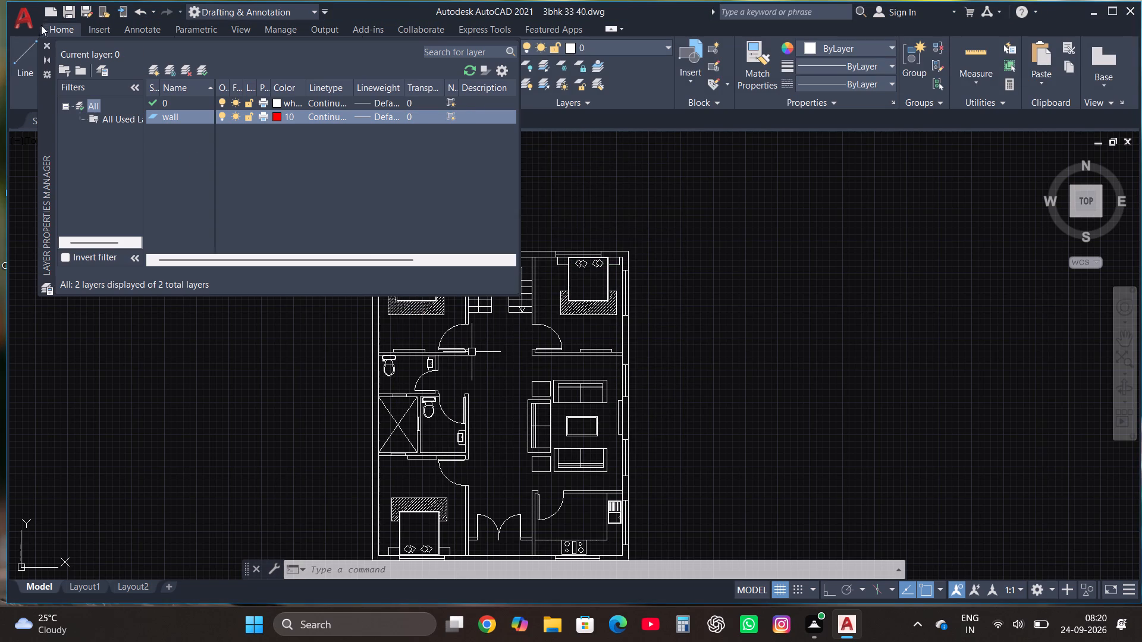
{"action": "left_click", "coordinate": [48, 45]}
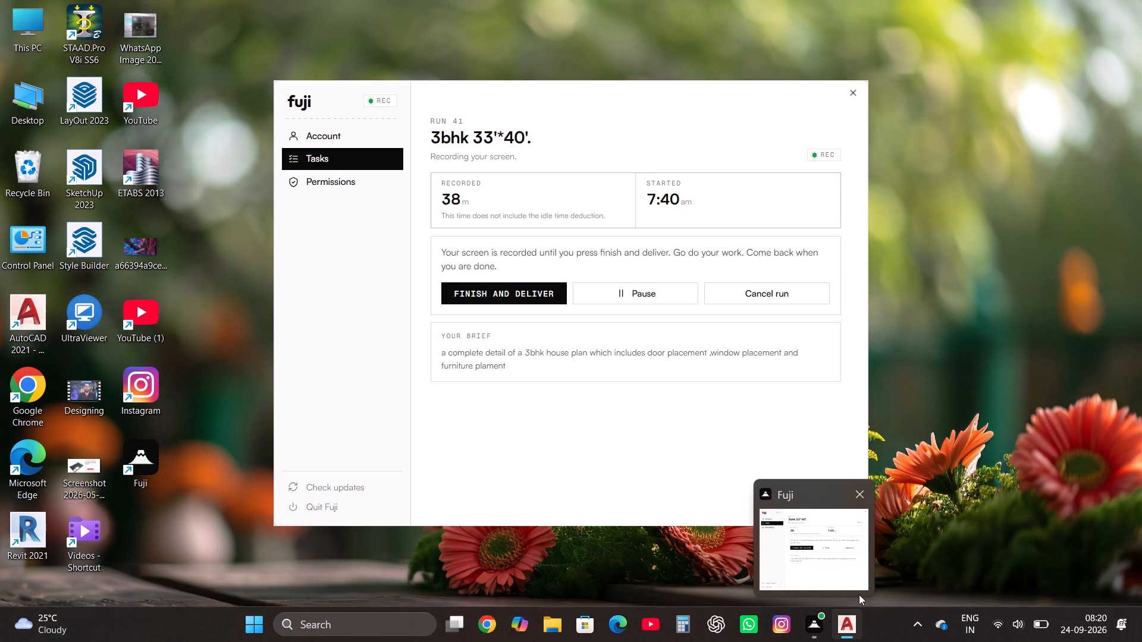
{"action": "key", "text": "Escape"}
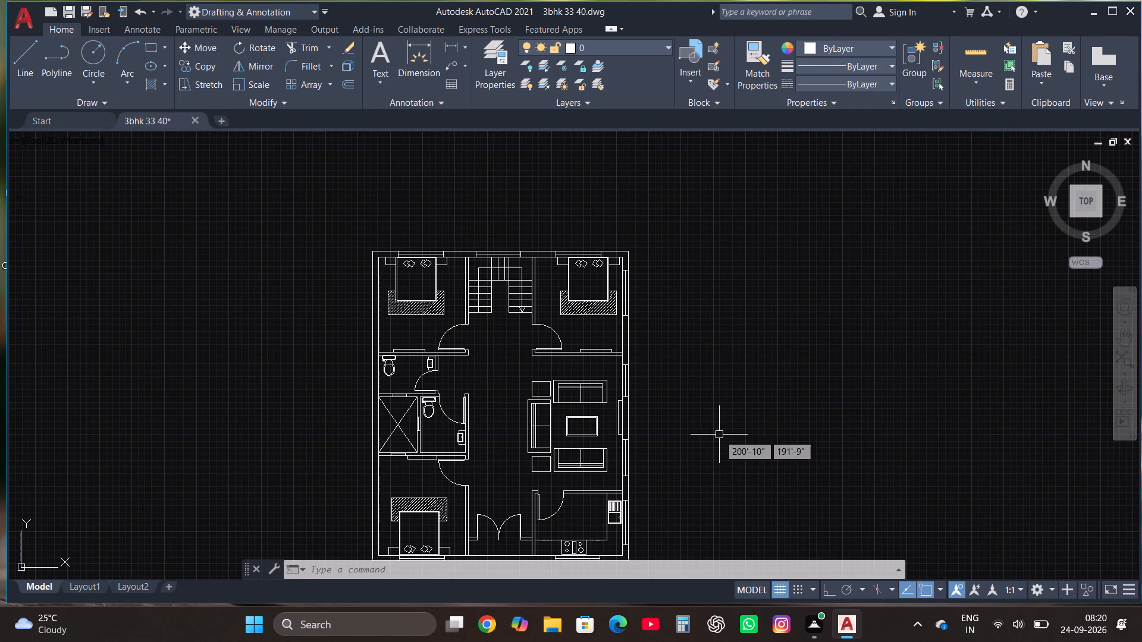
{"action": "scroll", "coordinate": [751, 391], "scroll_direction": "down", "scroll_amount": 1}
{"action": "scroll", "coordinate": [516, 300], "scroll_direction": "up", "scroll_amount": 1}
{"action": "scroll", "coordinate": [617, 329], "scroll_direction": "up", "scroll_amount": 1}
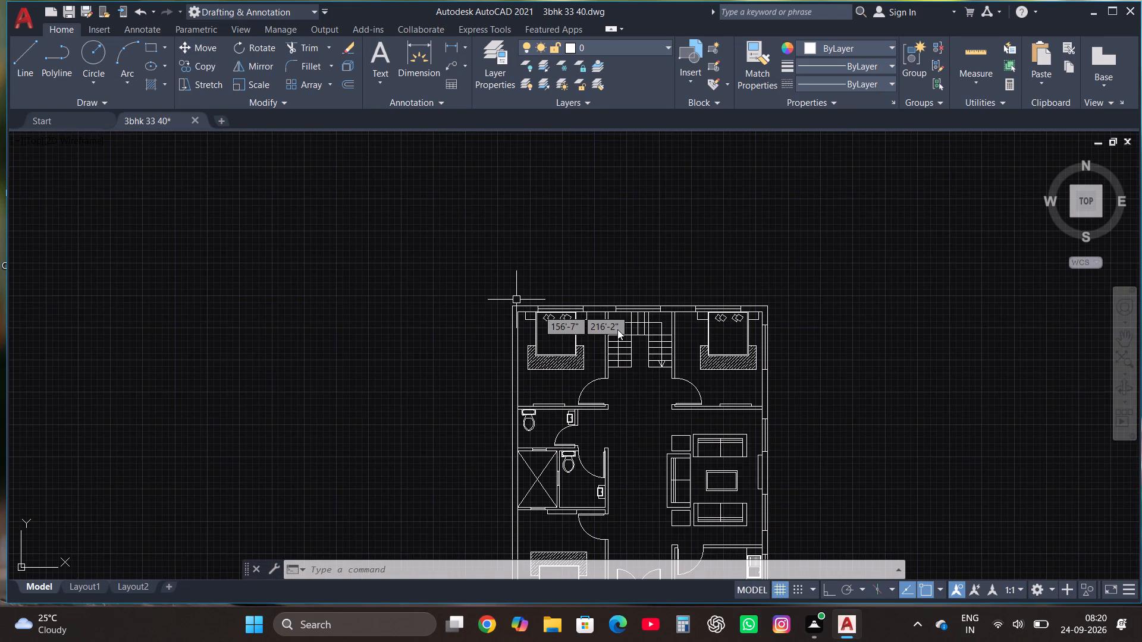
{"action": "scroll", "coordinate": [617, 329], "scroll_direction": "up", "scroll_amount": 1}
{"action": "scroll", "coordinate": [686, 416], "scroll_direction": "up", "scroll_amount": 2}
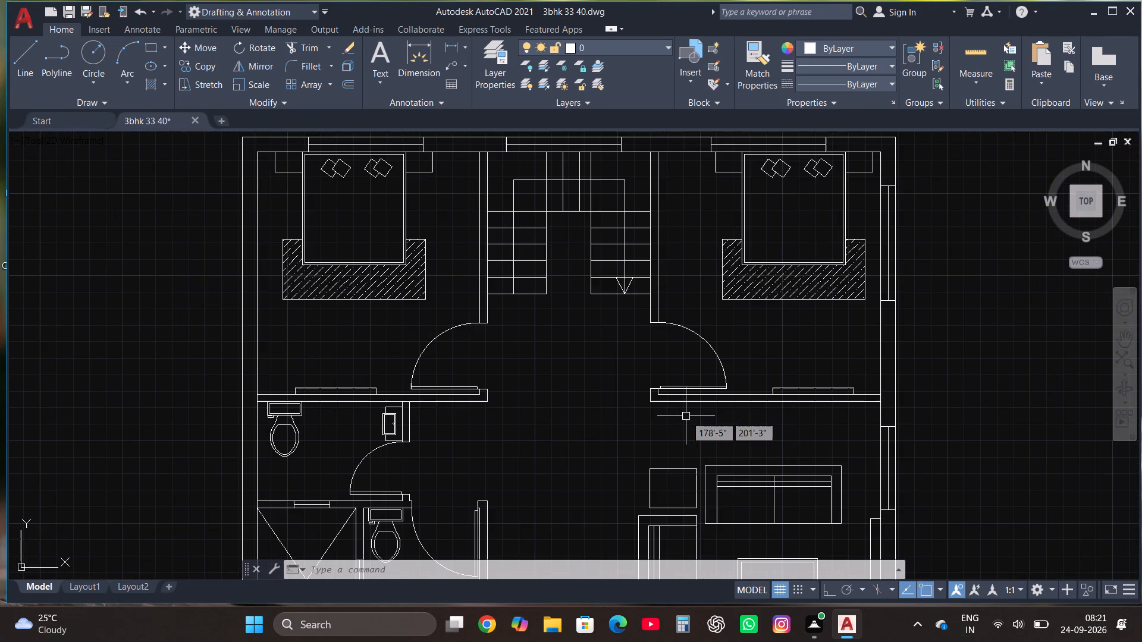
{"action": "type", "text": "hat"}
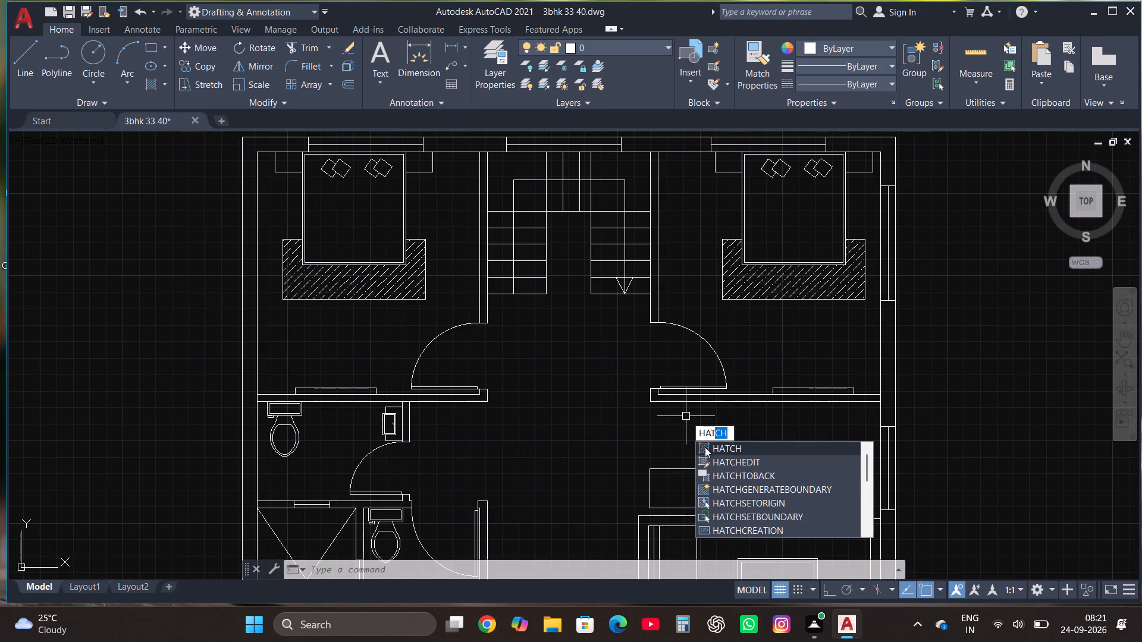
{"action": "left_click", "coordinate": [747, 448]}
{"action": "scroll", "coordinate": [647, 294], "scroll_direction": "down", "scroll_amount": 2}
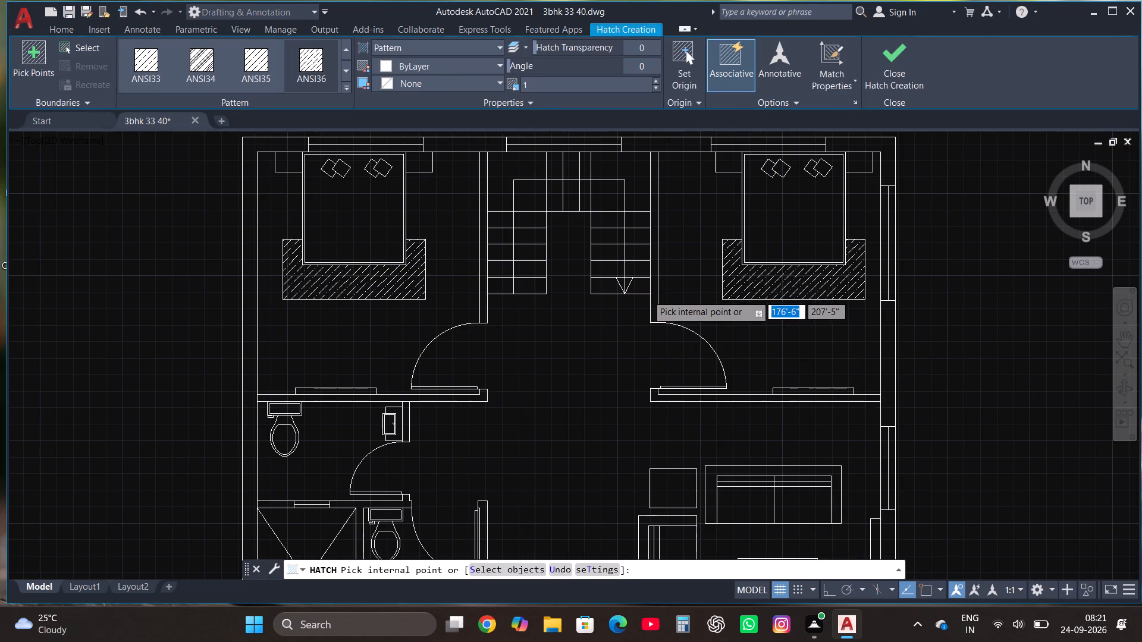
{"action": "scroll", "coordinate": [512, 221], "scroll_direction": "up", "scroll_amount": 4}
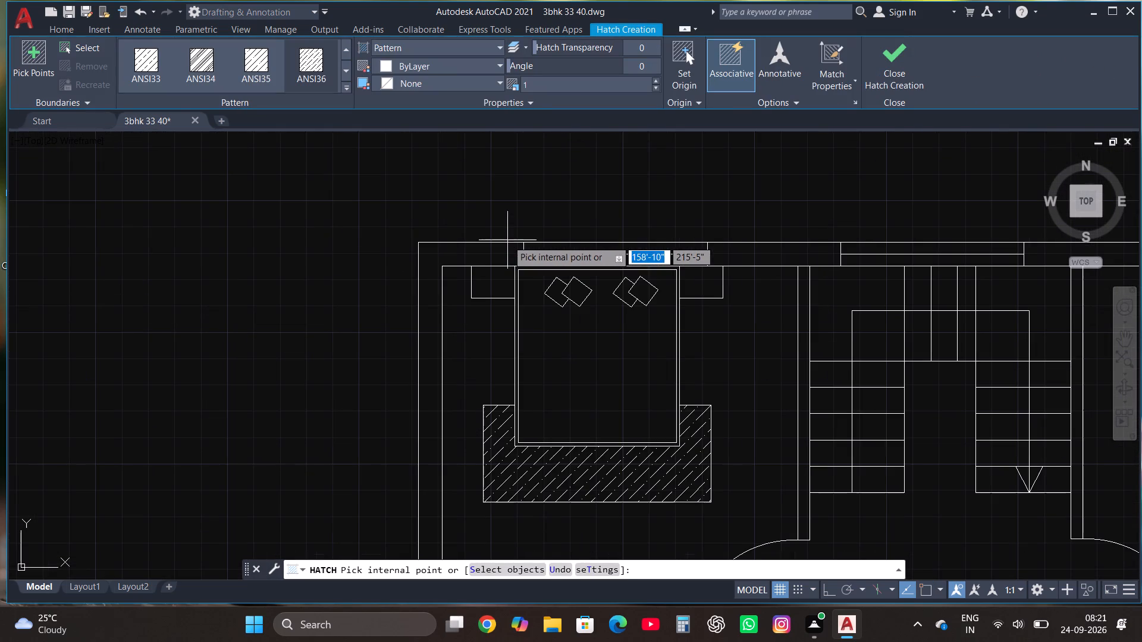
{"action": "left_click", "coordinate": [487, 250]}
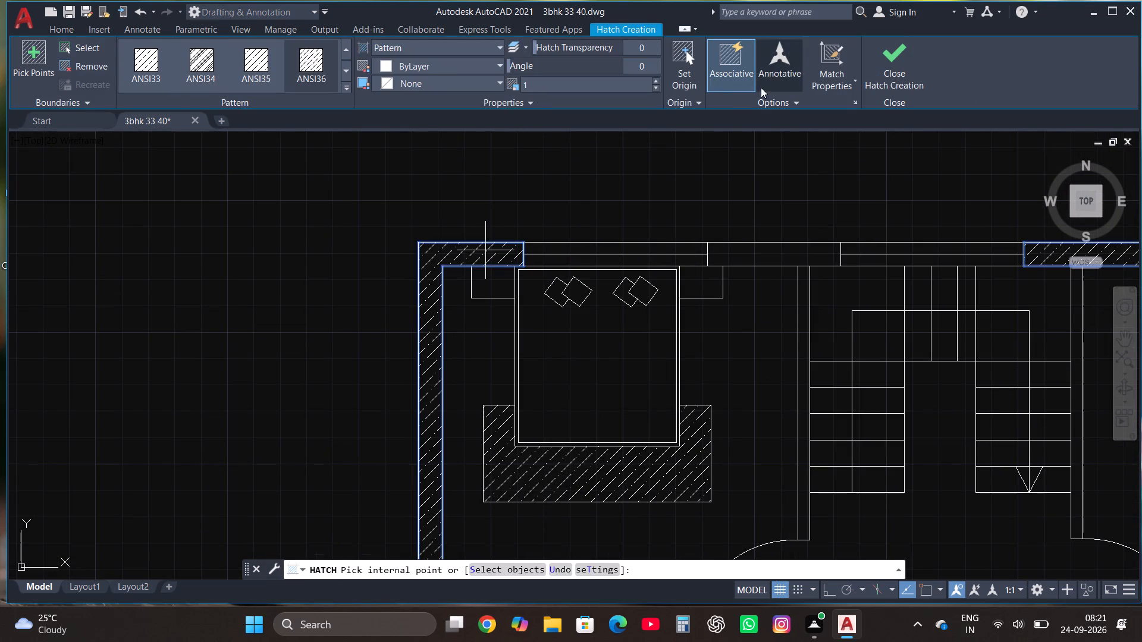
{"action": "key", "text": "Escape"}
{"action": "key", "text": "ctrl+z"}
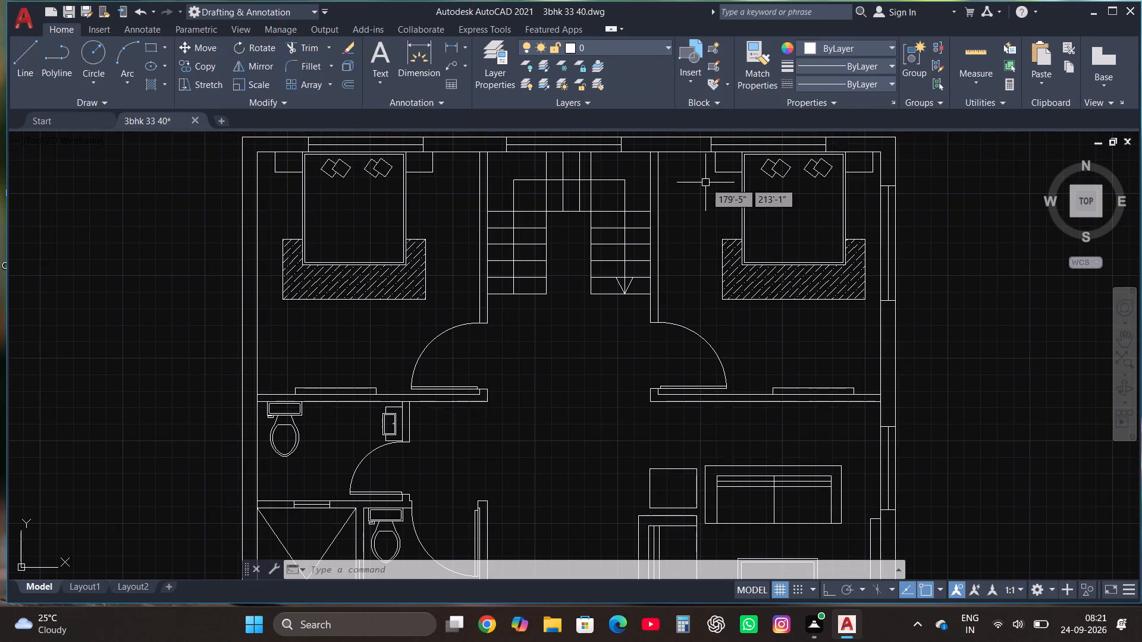
Make the wall layer current and fill the outer walls, including the north wall segments between the windows, with a SOLID hatch.
{"action": "left_click", "coordinate": [591, 50]}
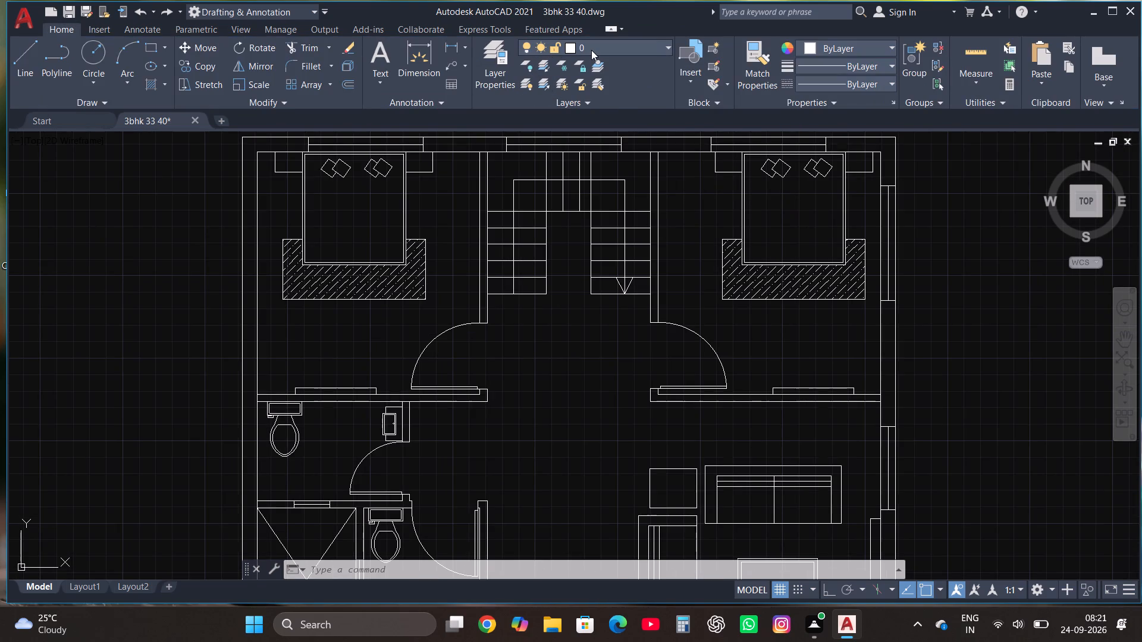
{"action": "left_click", "coordinate": [596, 84]}
{"action": "scroll", "coordinate": [616, 343], "scroll_direction": "down", "scroll_amount": 2}
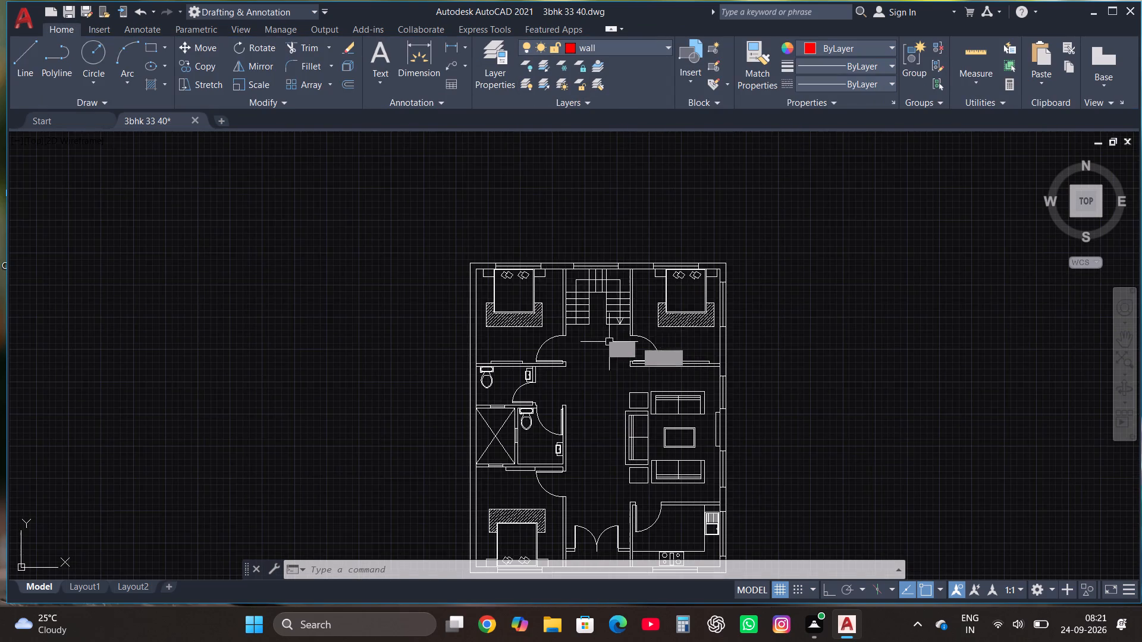
{"action": "scroll", "coordinate": [503, 267], "scroll_direction": "up", "scroll_amount": 3}
{"action": "type", "text": "hat"}
{"action": "left_click", "coordinate": [547, 299]}
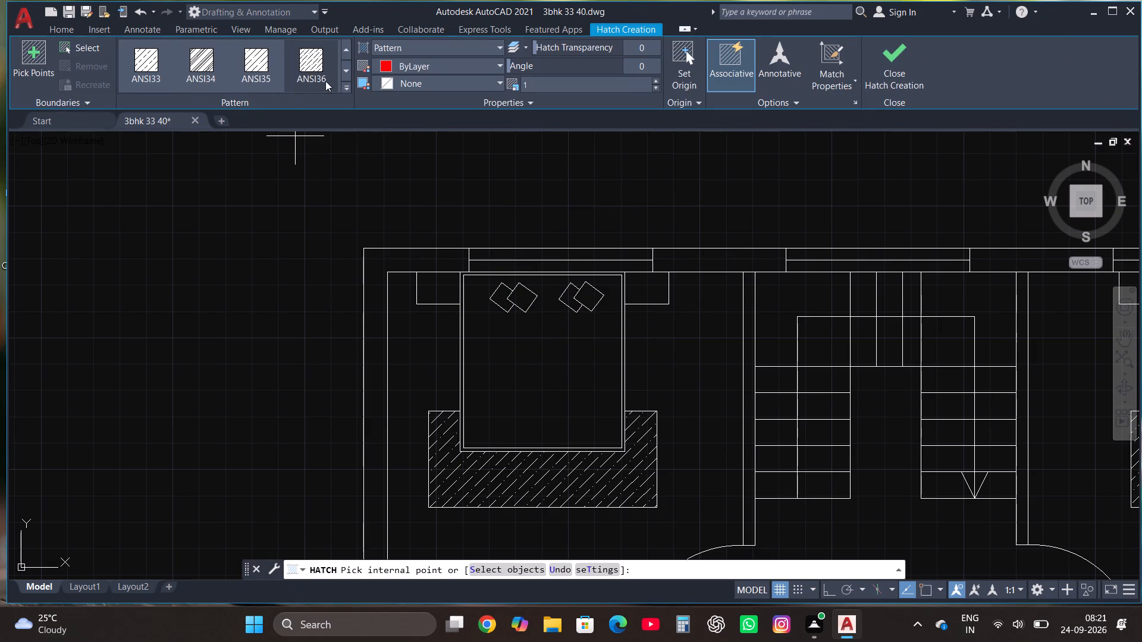
{"action": "left_click", "coordinate": [349, 51]}
{"action": "left_click", "coordinate": [349, 51]}
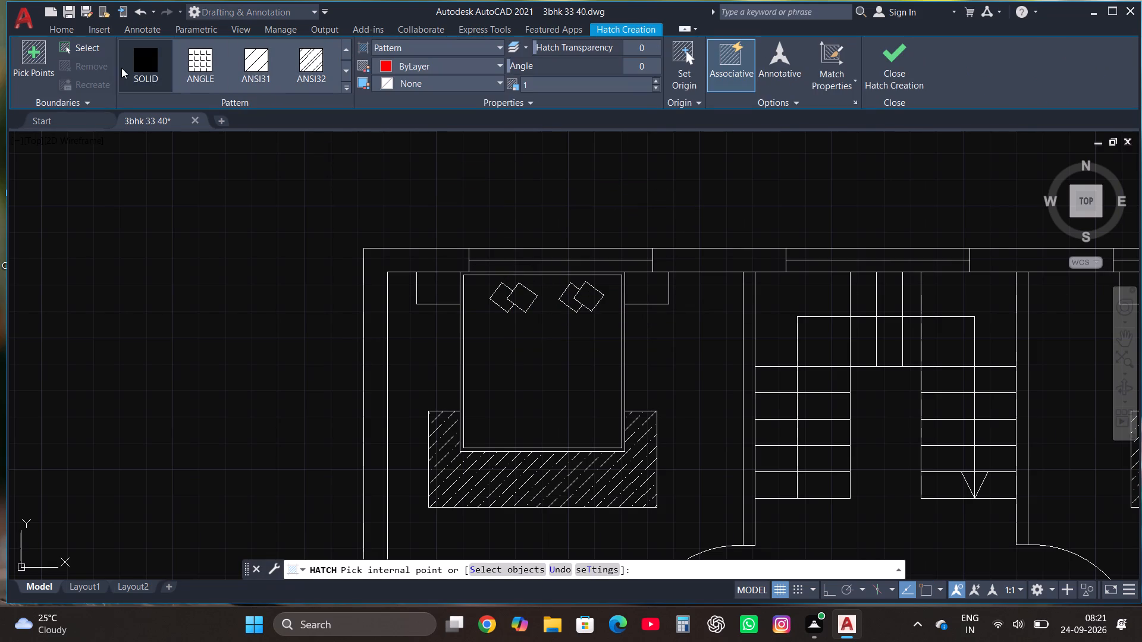
{"action": "left_click", "coordinate": [137, 66]}
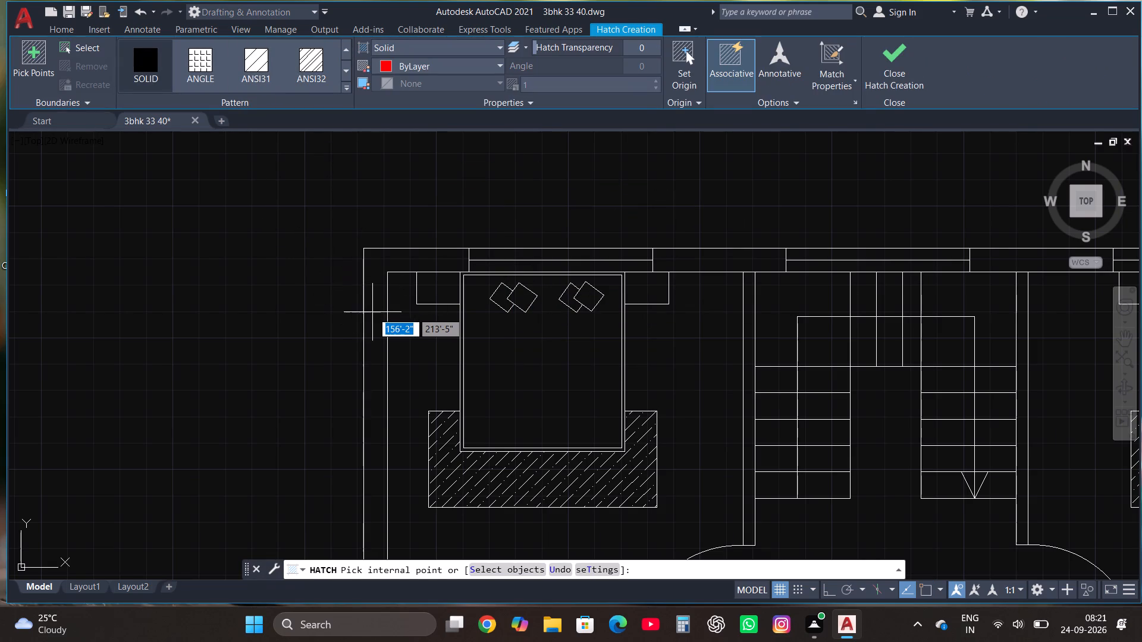
{"action": "left_click", "coordinate": [373, 313]}
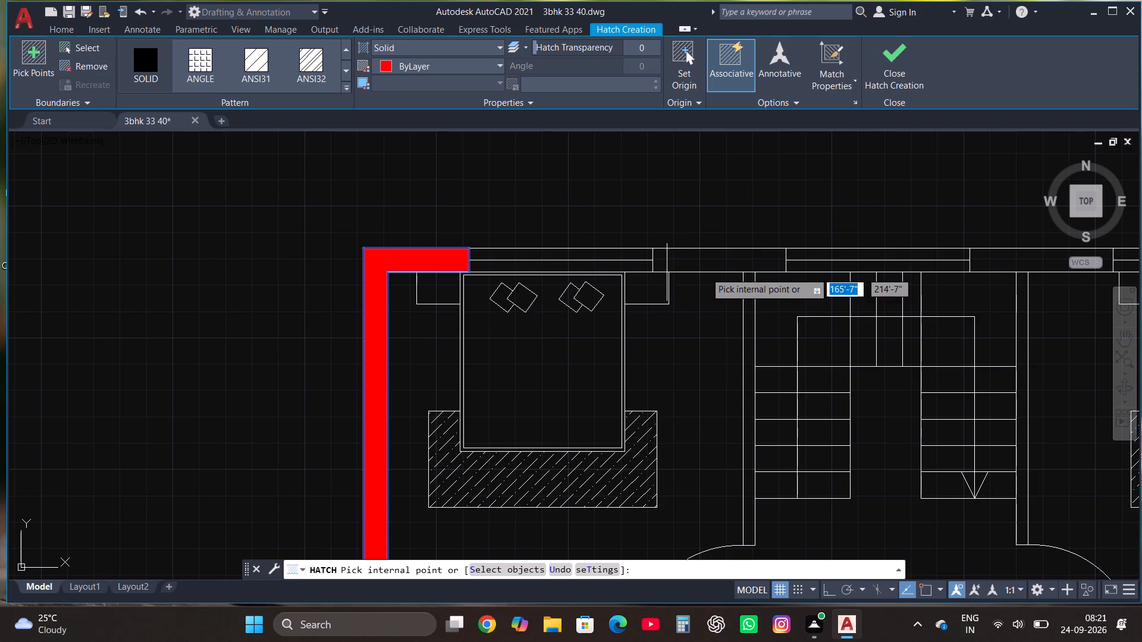
{"action": "left_click", "coordinate": [735, 258]}
{"action": "scroll", "coordinate": [437, 315], "scroll_direction": "down", "scroll_amount": 3}
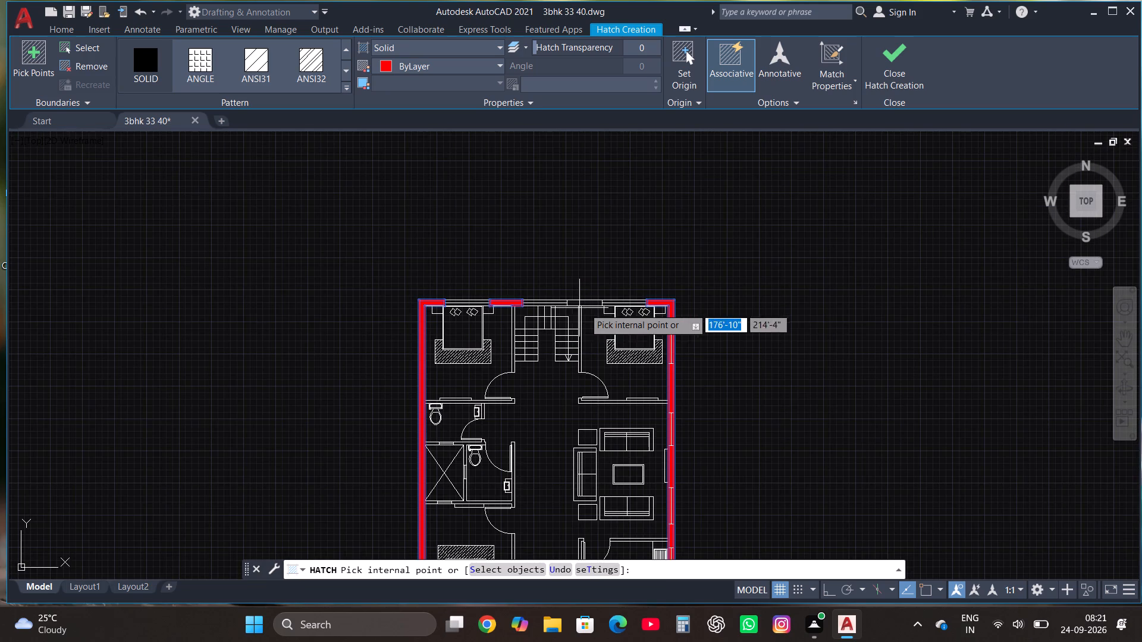
{"action": "scroll", "coordinate": [586, 304], "scroll_direction": "up", "scroll_amount": 3}
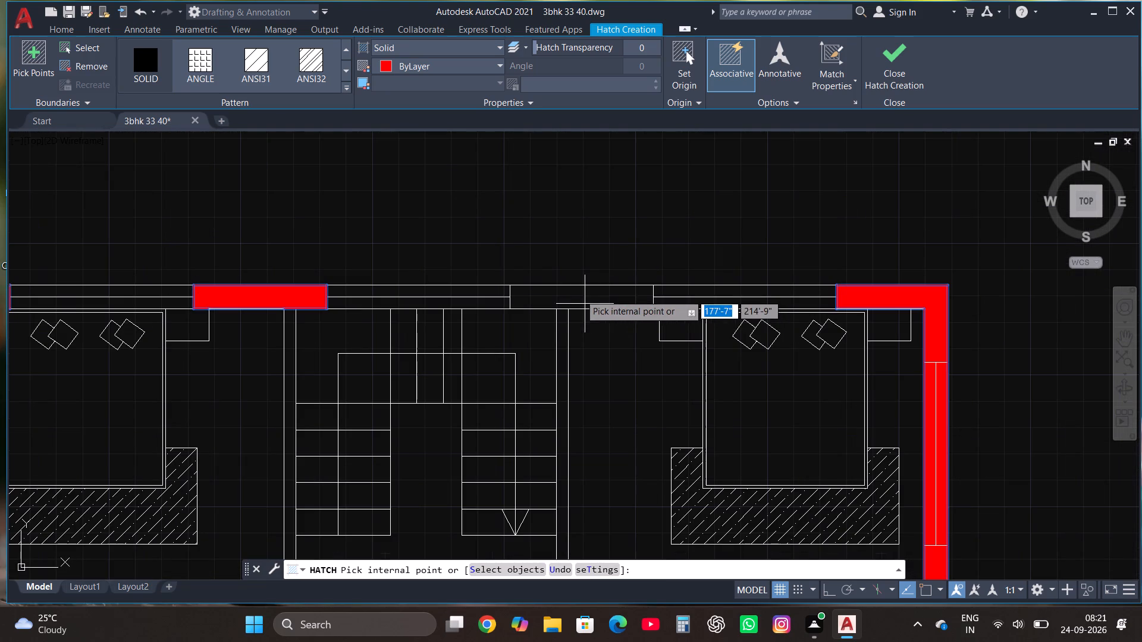
{"action": "left_click", "coordinate": [579, 294]}
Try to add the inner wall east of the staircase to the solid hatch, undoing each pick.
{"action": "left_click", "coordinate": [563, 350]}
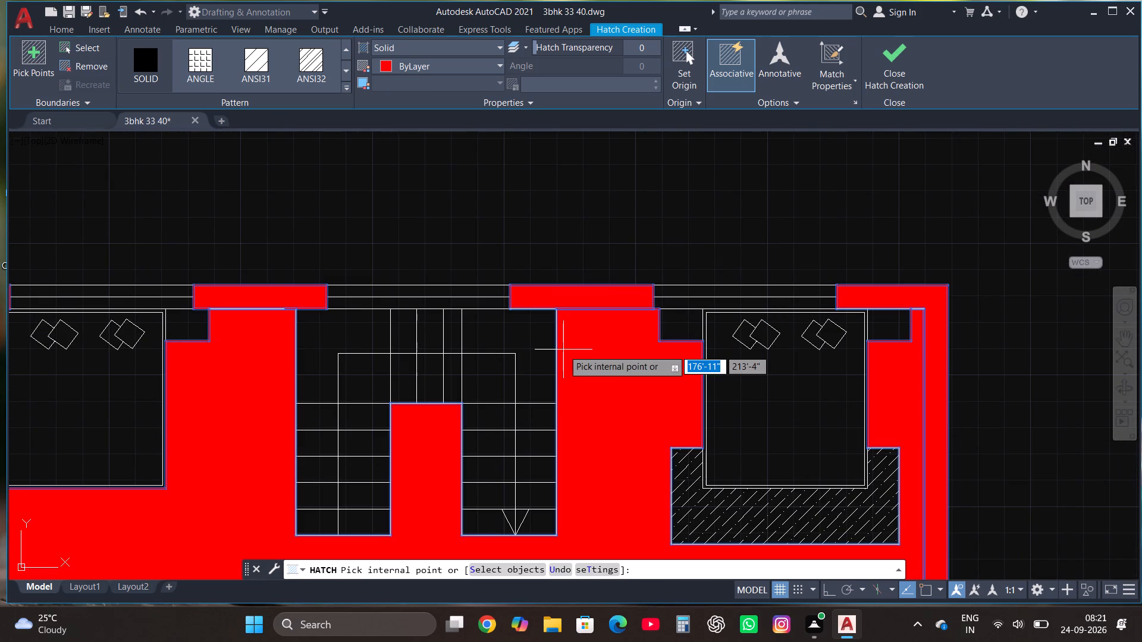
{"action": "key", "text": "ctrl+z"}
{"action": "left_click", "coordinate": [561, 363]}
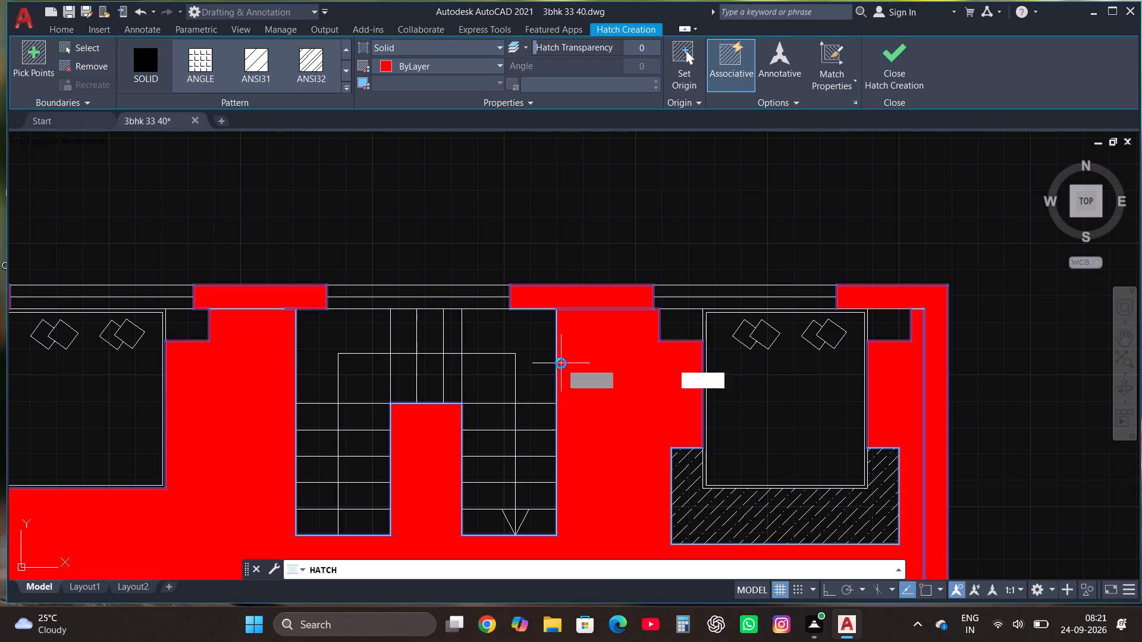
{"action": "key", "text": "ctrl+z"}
Finish the solid hatch of the outer walls.
{"action": "left_click", "coordinate": [888, 62]}
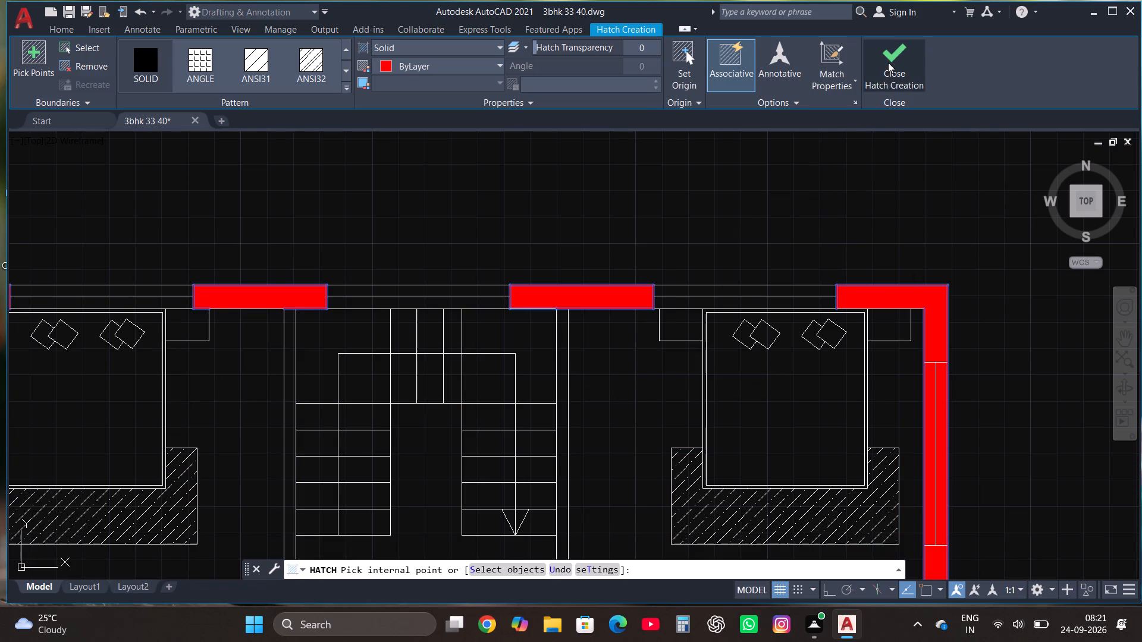
{"action": "scroll", "coordinate": [745, 185], "scroll_direction": "down", "scroll_amount": 1}
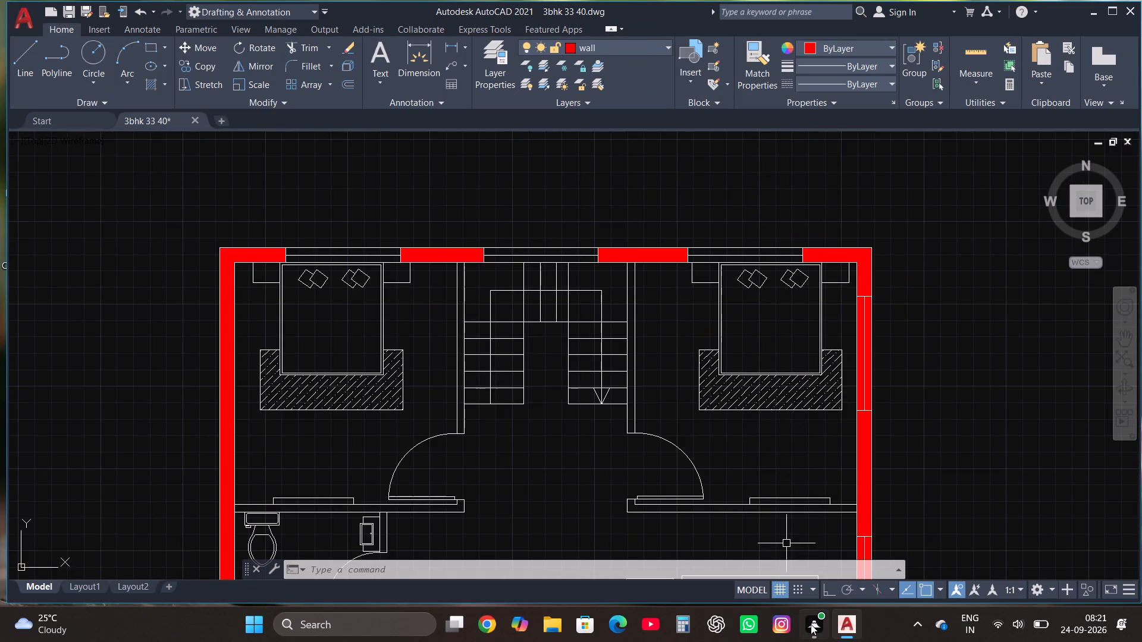
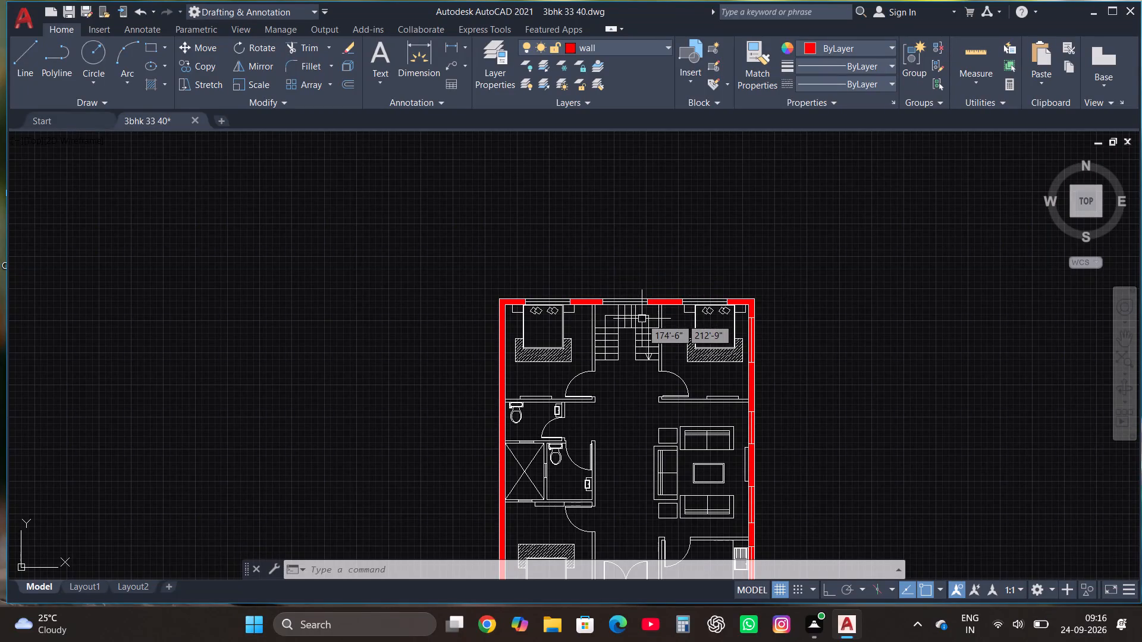
Start a solid Hatch and fill the wall between the upper-left bedroom and bathroom, plus the partition wall segments between the two bathrooms.
{"action": "scroll", "coordinate": [649, 327], "scroll_direction": "up", "scroll_amount": 1}
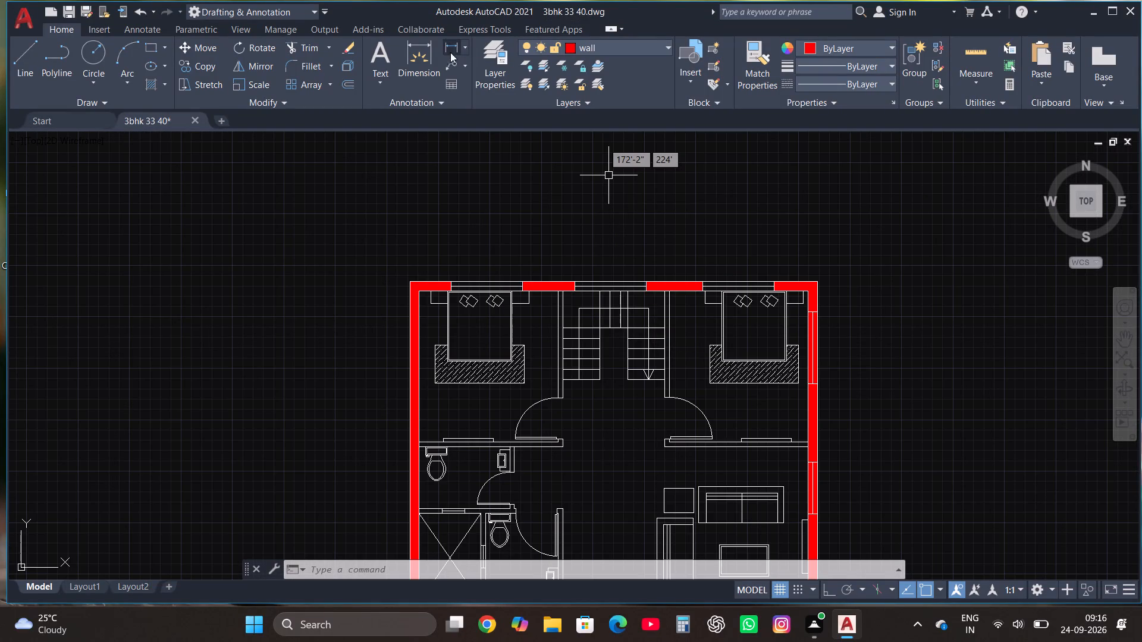
{"action": "scroll", "coordinate": [585, 222], "scroll_direction": "down", "scroll_amount": 1}
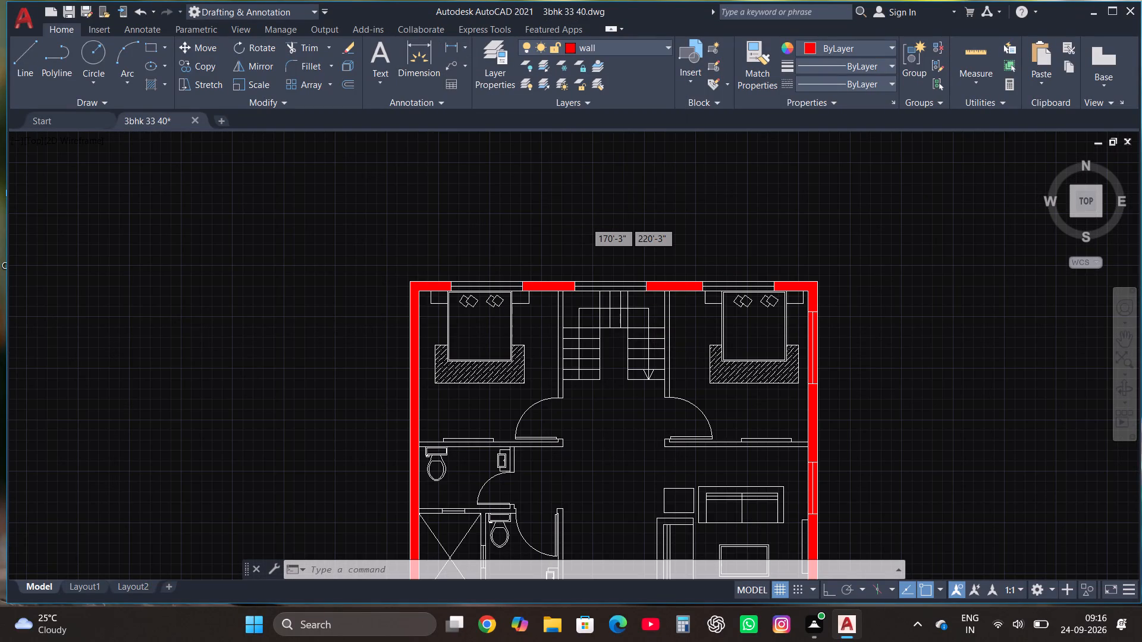
{"action": "scroll", "coordinate": [553, 380], "scroll_direction": "up", "scroll_amount": 2}
{"action": "type", "text": "hat"}
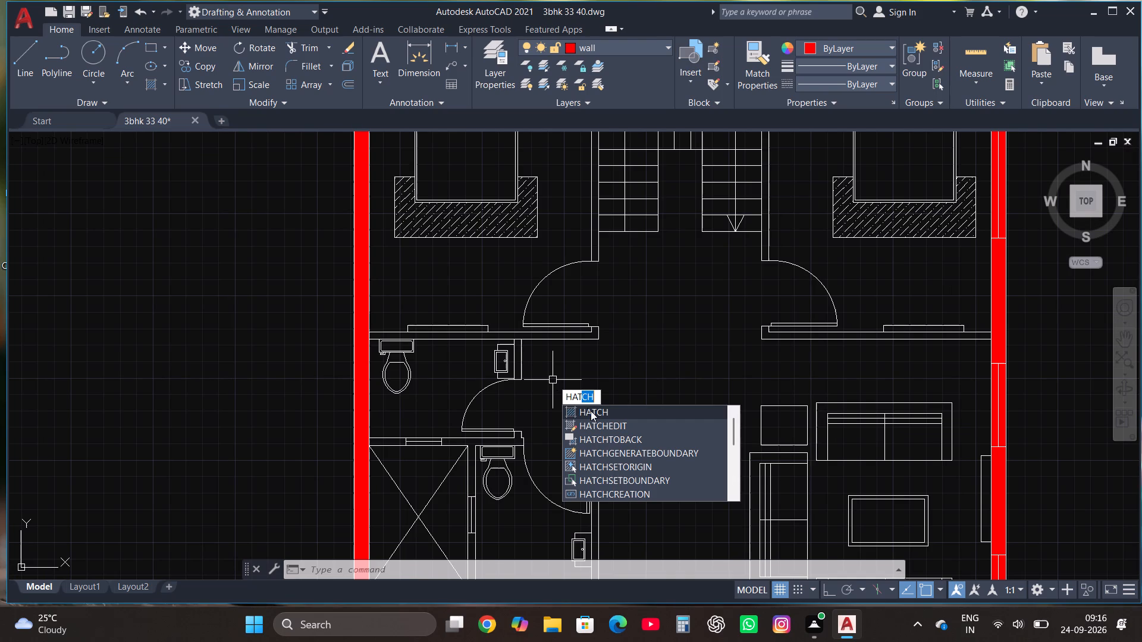
{"action": "left_click", "coordinate": [591, 411]}
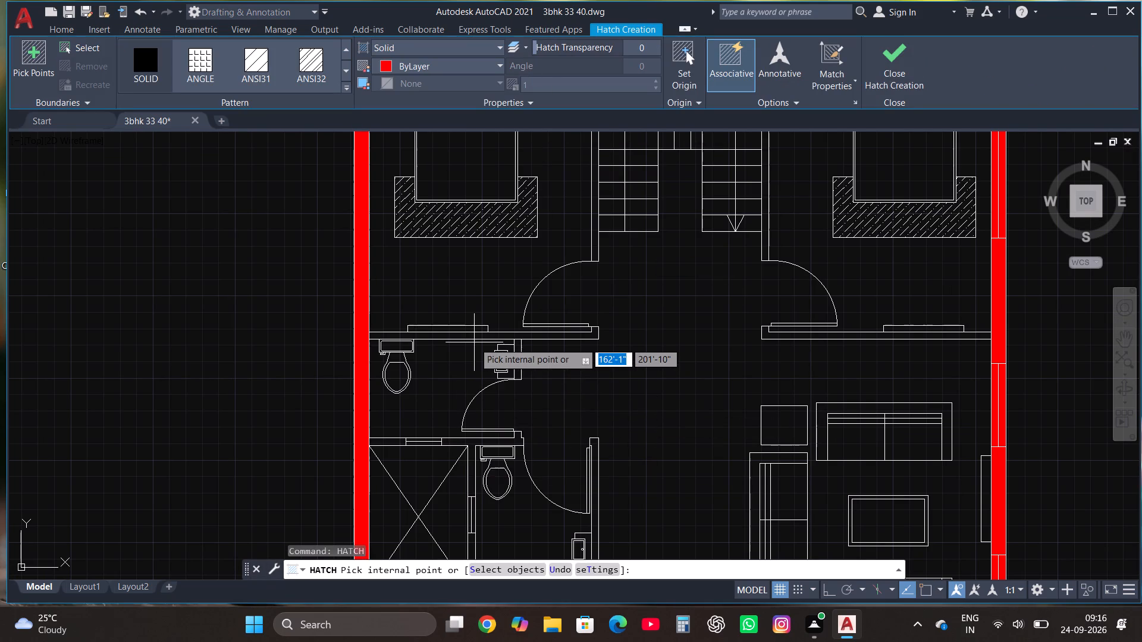
{"action": "scroll", "coordinate": [474, 342], "scroll_direction": "up", "scroll_amount": 2}
{"action": "left_click", "coordinate": [482, 319]}
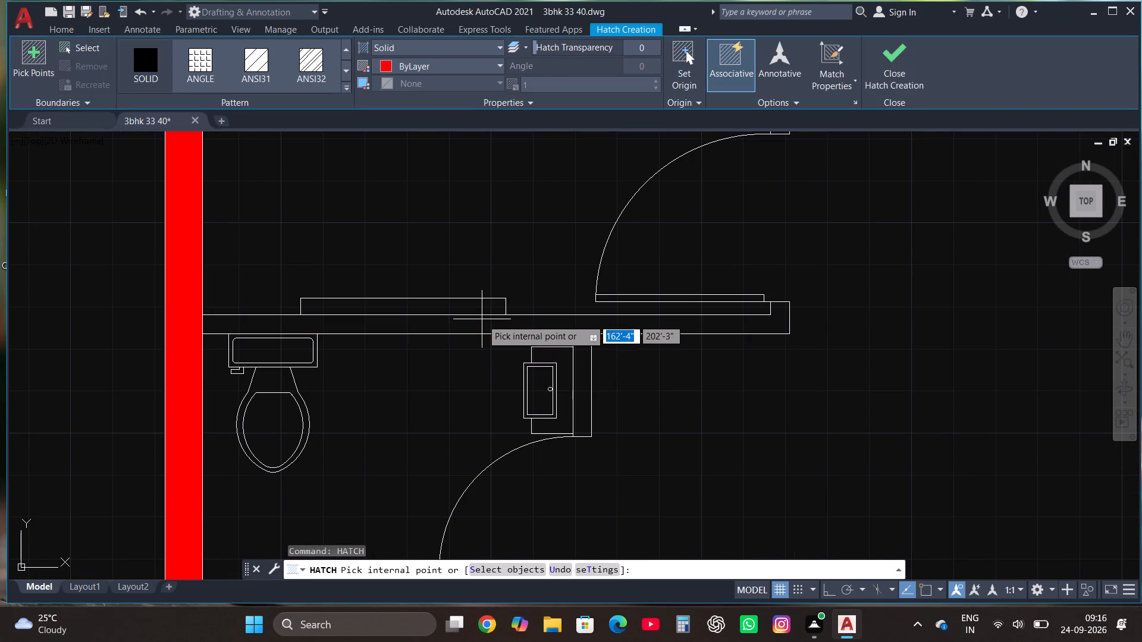
{"action": "scroll", "coordinate": [461, 328], "scroll_direction": "down", "scroll_amount": 4}
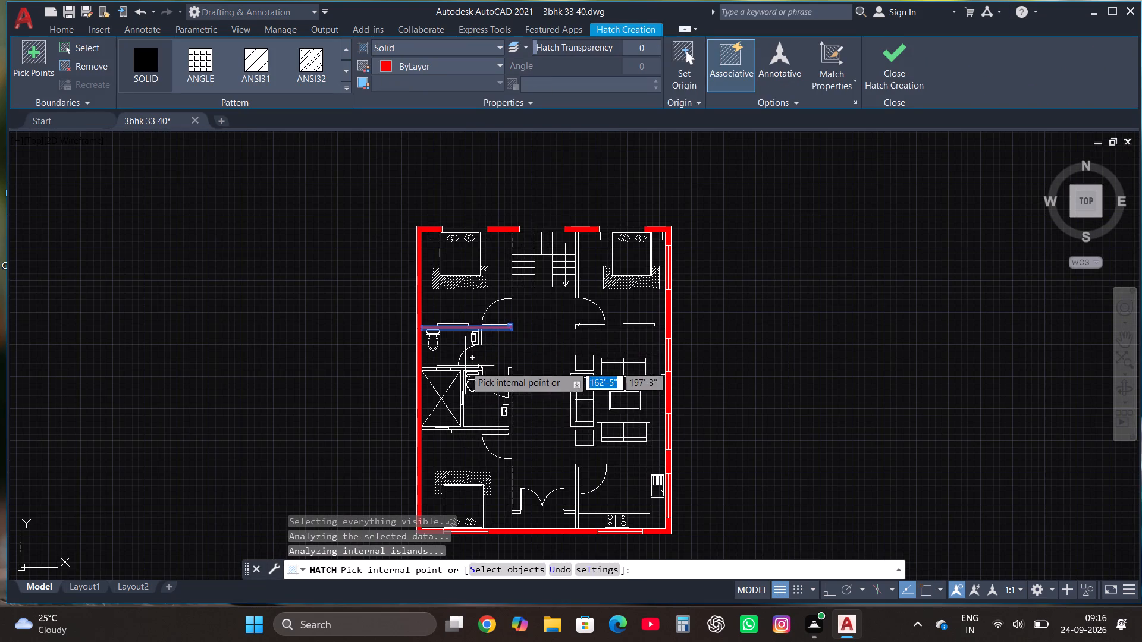
{"action": "scroll", "coordinate": [465, 366], "scroll_direction": "up", "scroll_amount": 3}
{"action": "left_click", "coordinate": [437, 385]}
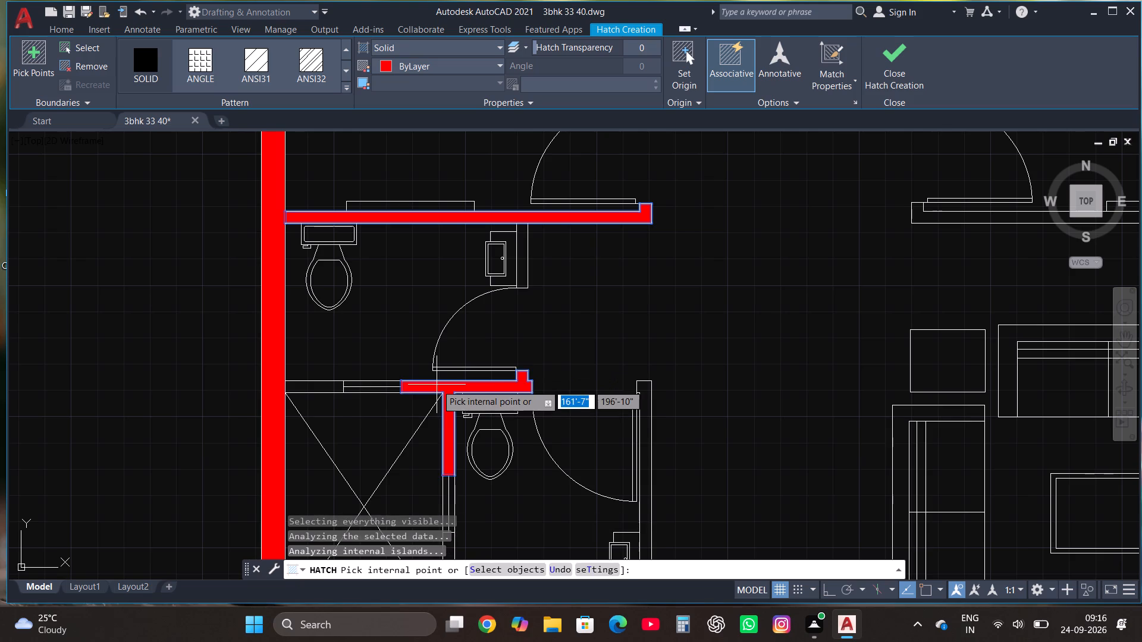
{"action": "left_click", "coordinate": [321, 383]}
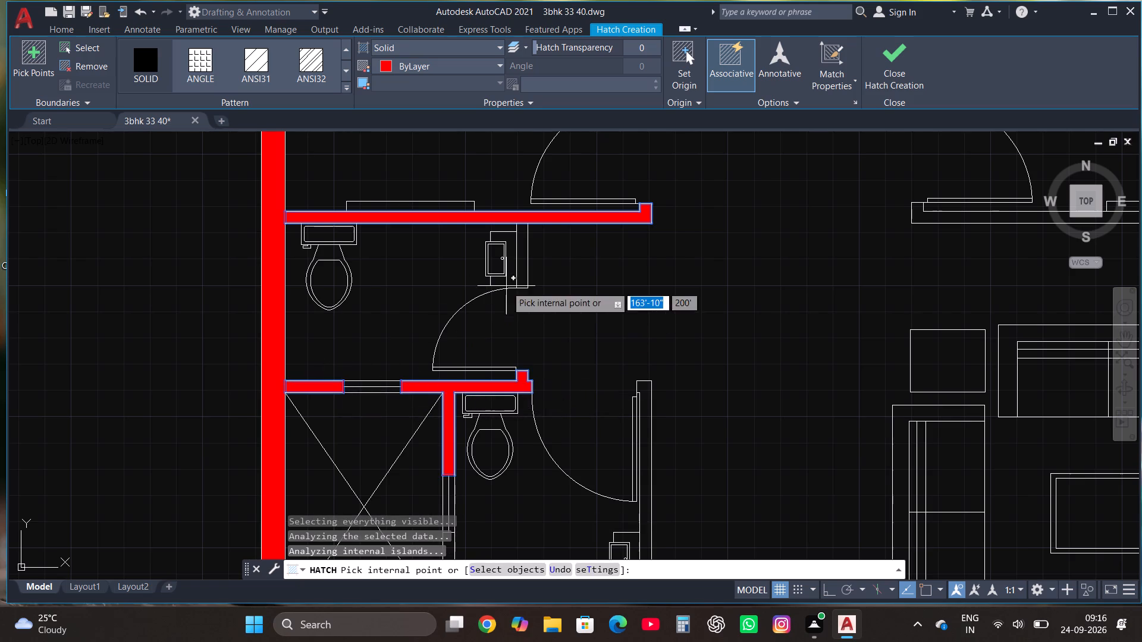
Fill the short wall segment below the crossed duct at the outer wall, and try filling the lower bathroom's connected walls.
{"action": "scroll", "coordinate": [506, 286], "scroll_direction": "down", "scroll_amount": 3}
{"action": "scroll", "coordinate": [498, 359], "scroll_direction": "up", "scroll_amount": 4}
{"action": "left_click", "coordinate": [453, 405]}
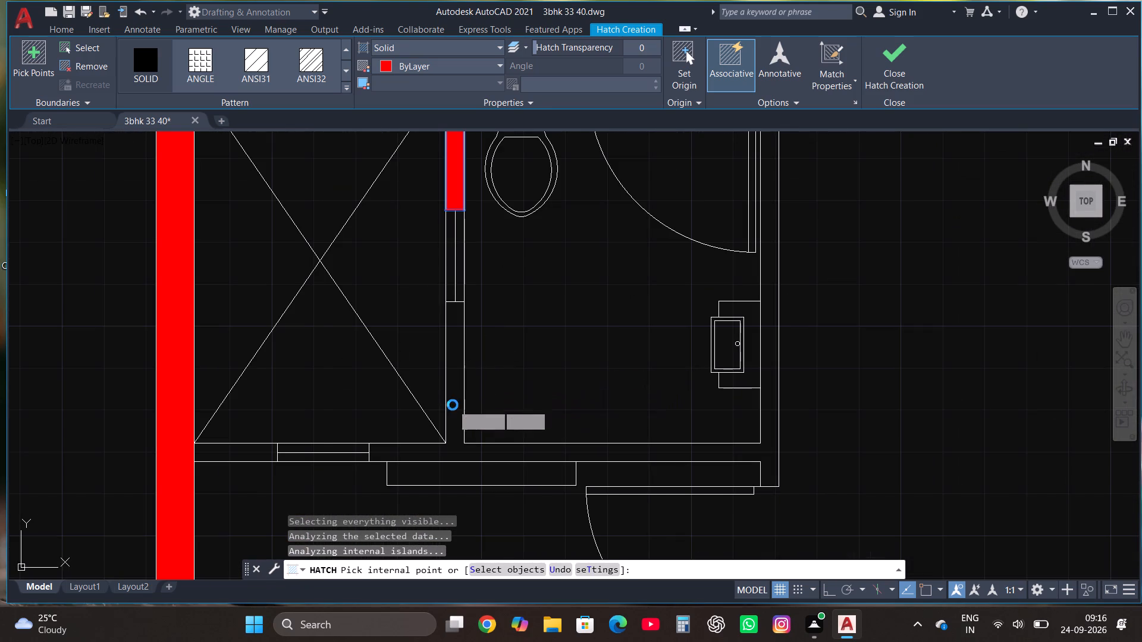
{"action": "key", "text": "ctrl+z"}
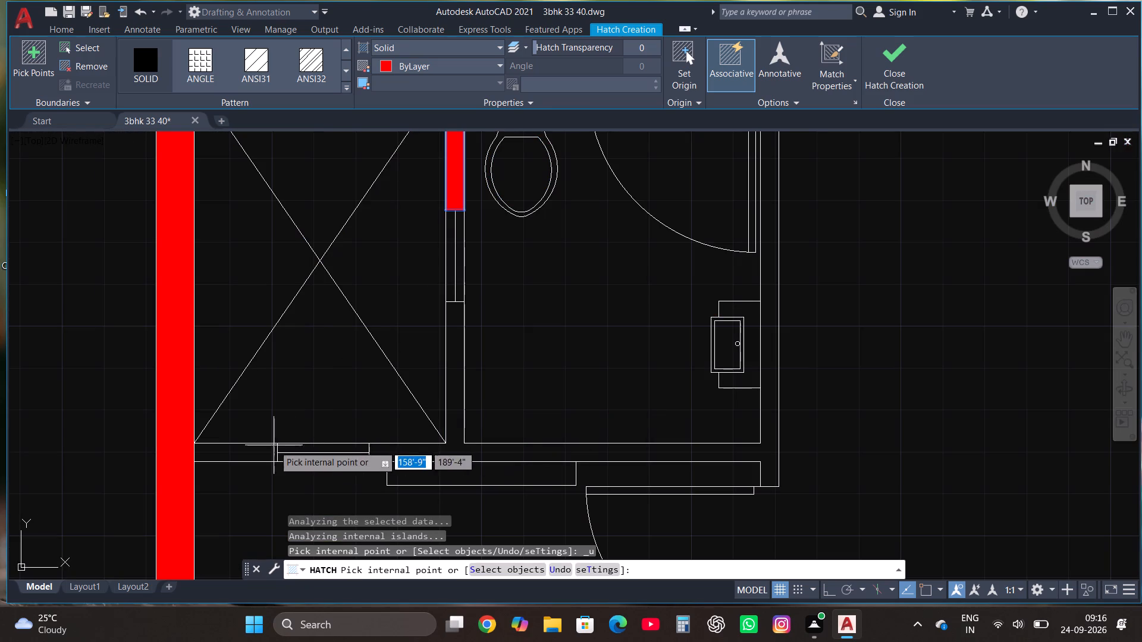
{"action": "left_click", "coordinate": [250, 447]}
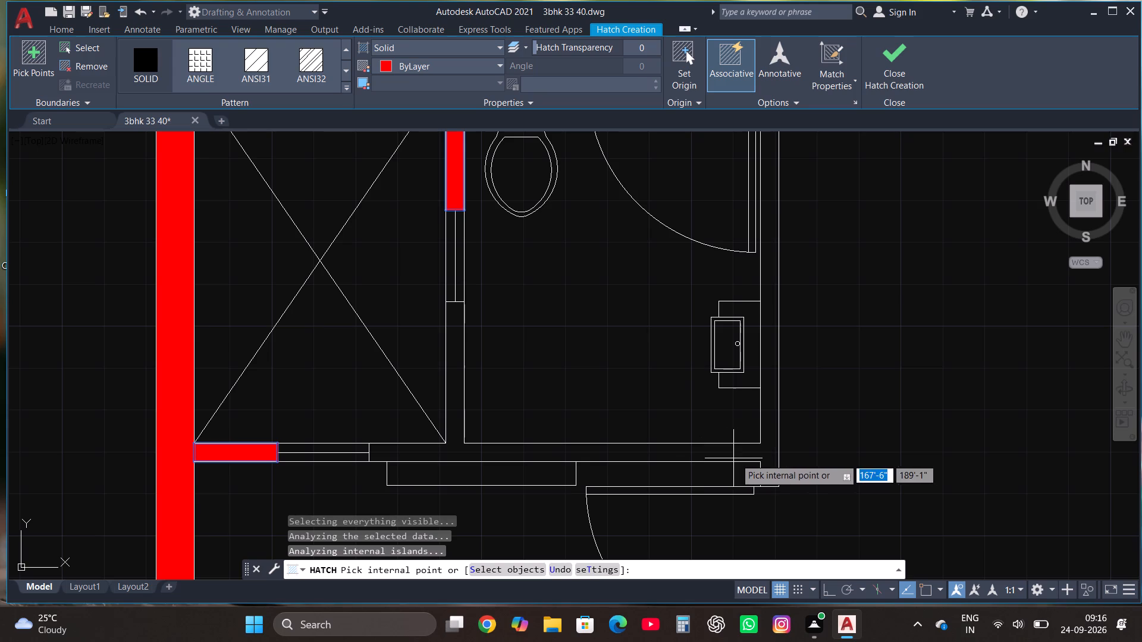
{"action": "left_click", "coordinate": [768, 470]}
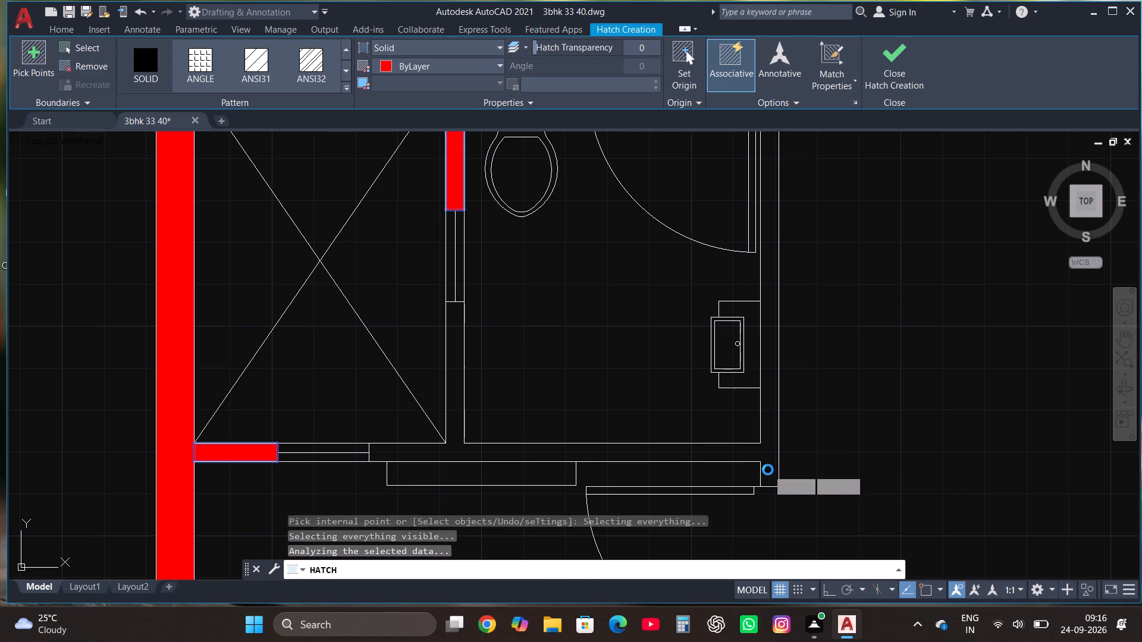
{"action": "key", "text": "ctrl+z"}
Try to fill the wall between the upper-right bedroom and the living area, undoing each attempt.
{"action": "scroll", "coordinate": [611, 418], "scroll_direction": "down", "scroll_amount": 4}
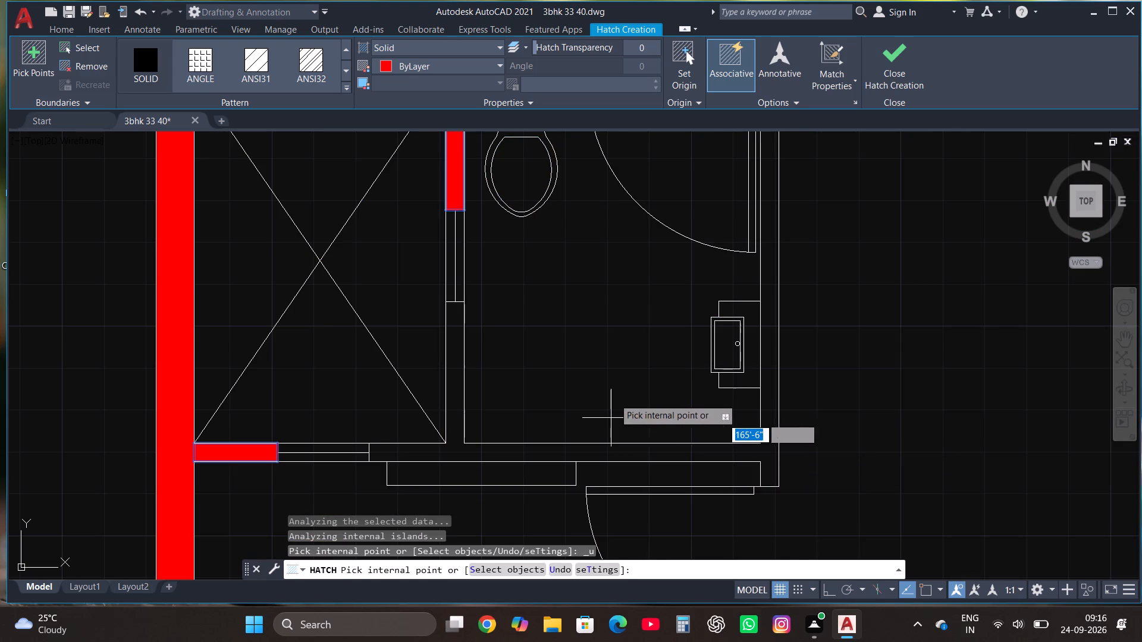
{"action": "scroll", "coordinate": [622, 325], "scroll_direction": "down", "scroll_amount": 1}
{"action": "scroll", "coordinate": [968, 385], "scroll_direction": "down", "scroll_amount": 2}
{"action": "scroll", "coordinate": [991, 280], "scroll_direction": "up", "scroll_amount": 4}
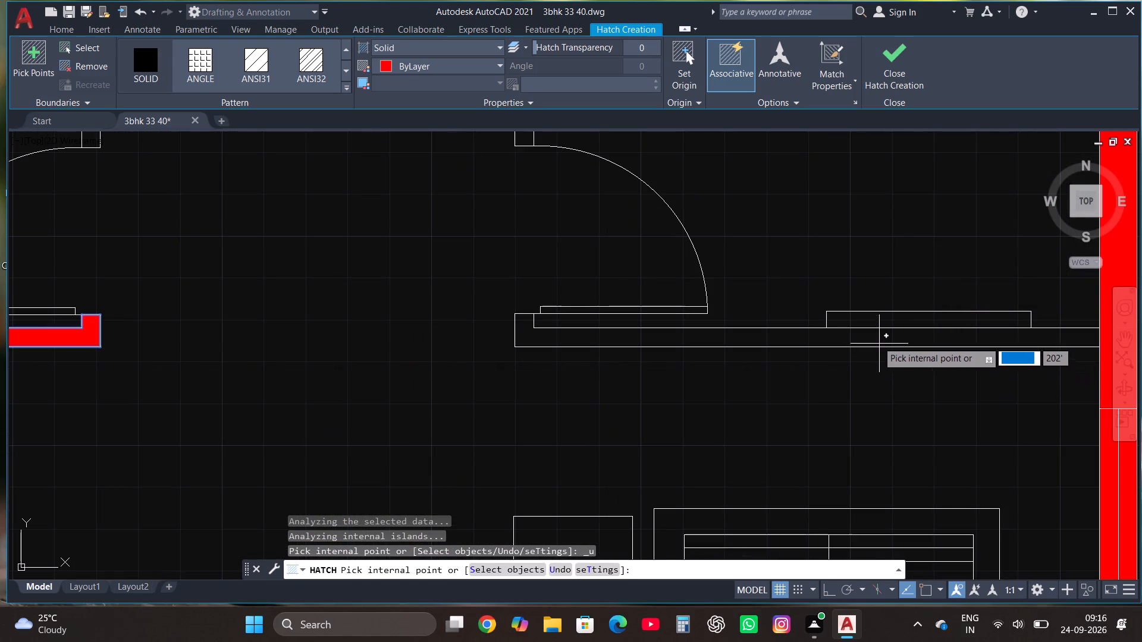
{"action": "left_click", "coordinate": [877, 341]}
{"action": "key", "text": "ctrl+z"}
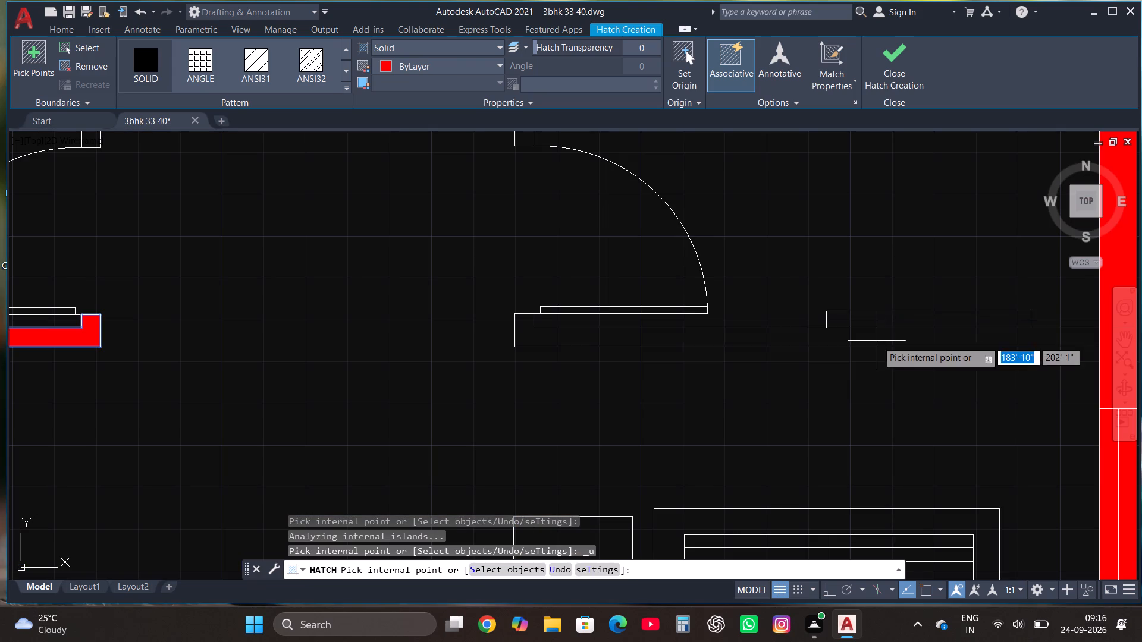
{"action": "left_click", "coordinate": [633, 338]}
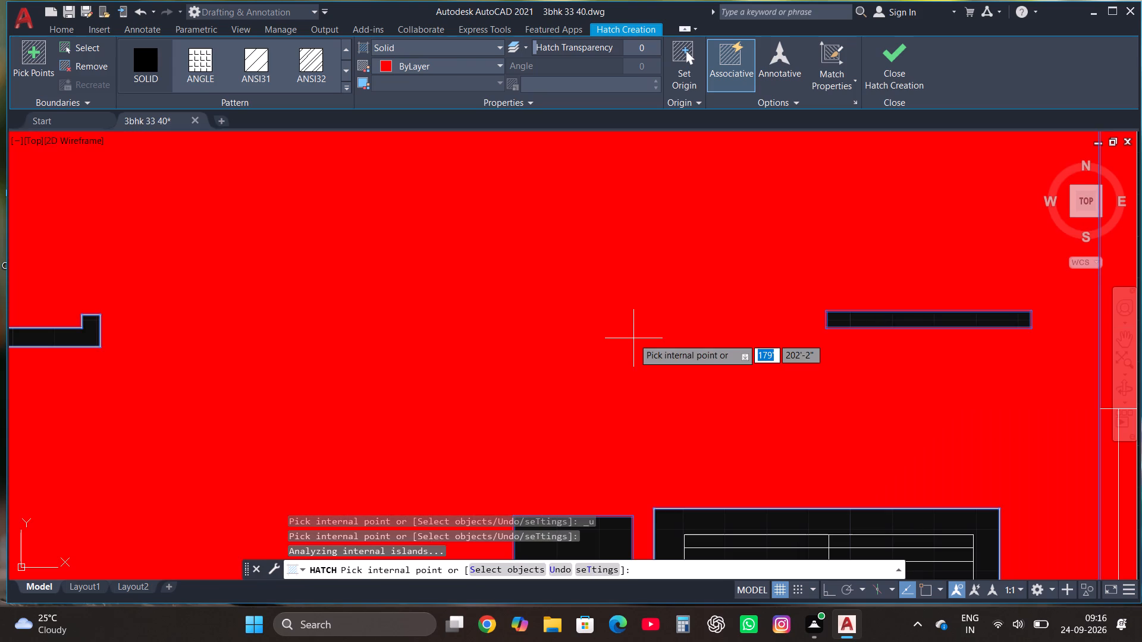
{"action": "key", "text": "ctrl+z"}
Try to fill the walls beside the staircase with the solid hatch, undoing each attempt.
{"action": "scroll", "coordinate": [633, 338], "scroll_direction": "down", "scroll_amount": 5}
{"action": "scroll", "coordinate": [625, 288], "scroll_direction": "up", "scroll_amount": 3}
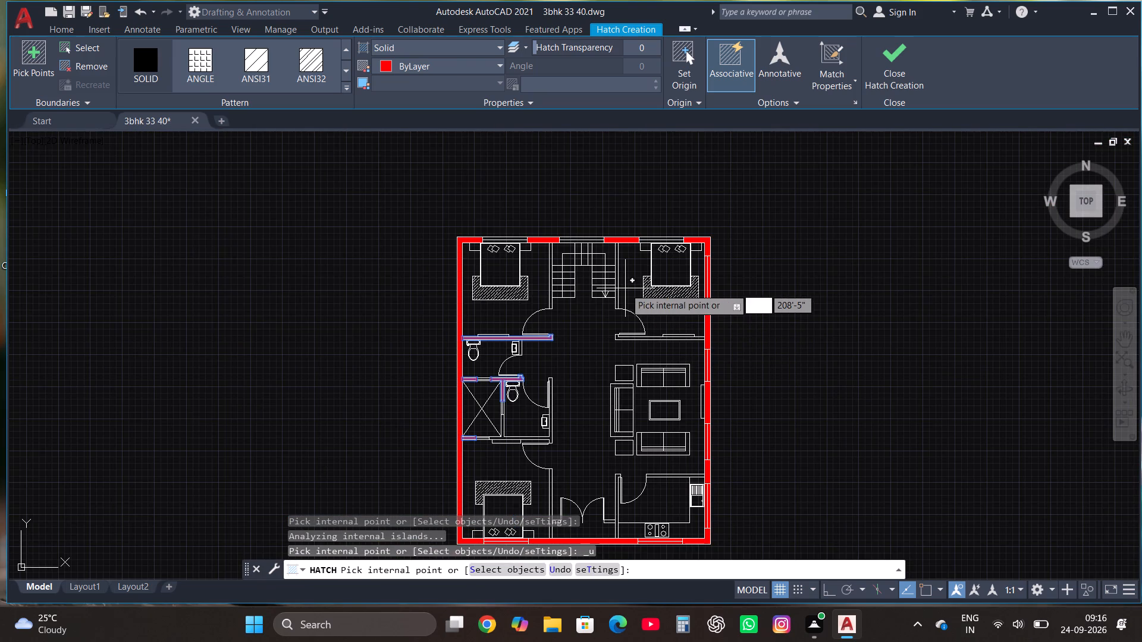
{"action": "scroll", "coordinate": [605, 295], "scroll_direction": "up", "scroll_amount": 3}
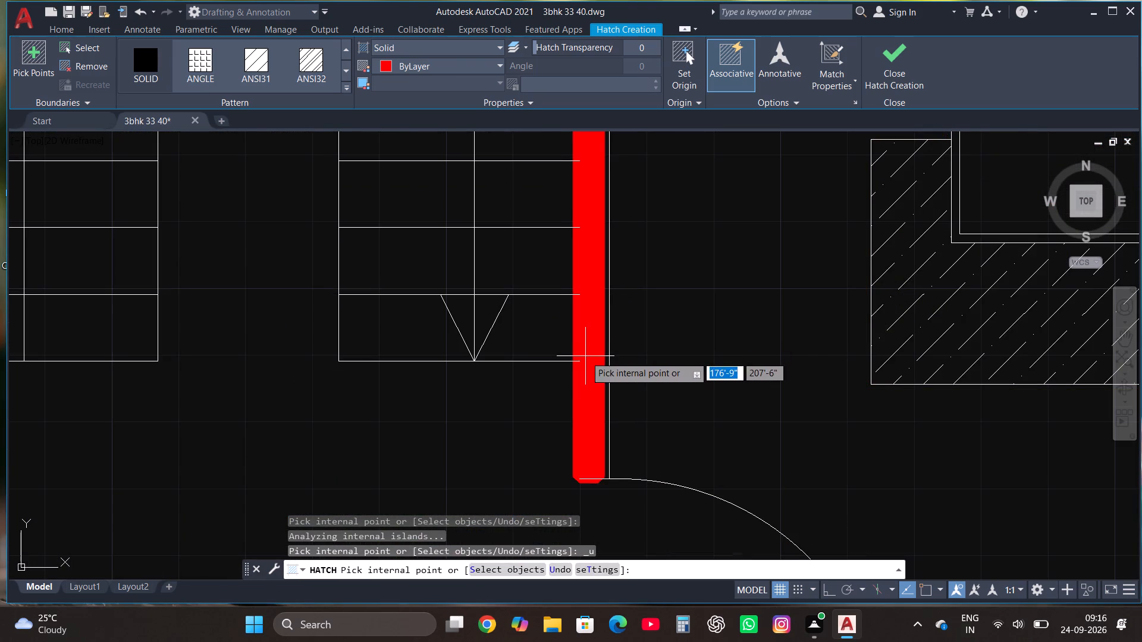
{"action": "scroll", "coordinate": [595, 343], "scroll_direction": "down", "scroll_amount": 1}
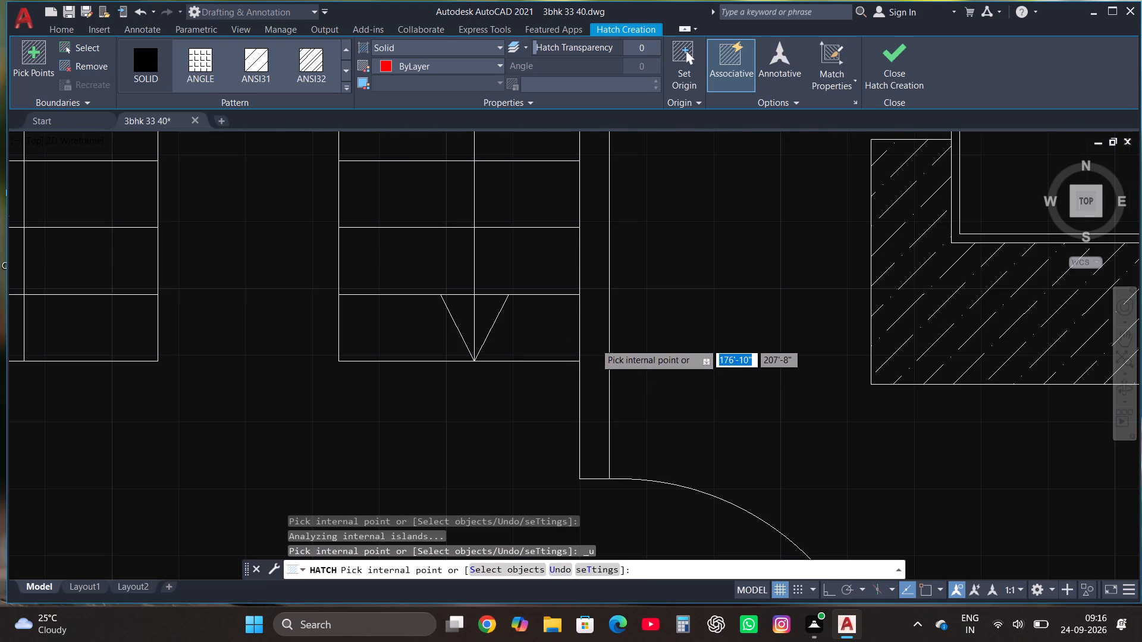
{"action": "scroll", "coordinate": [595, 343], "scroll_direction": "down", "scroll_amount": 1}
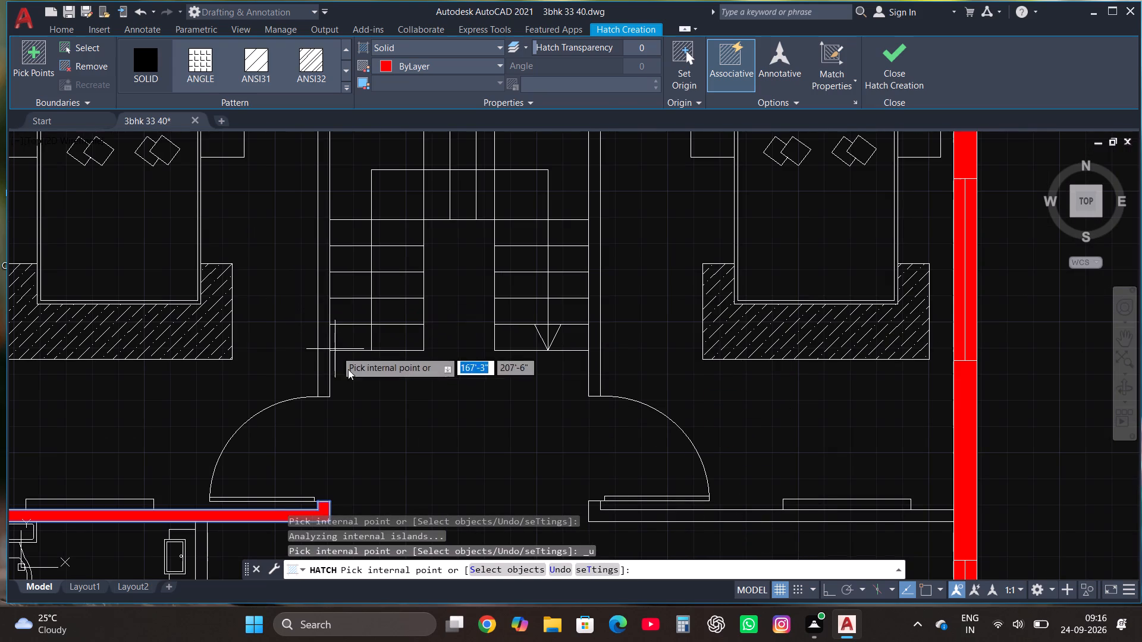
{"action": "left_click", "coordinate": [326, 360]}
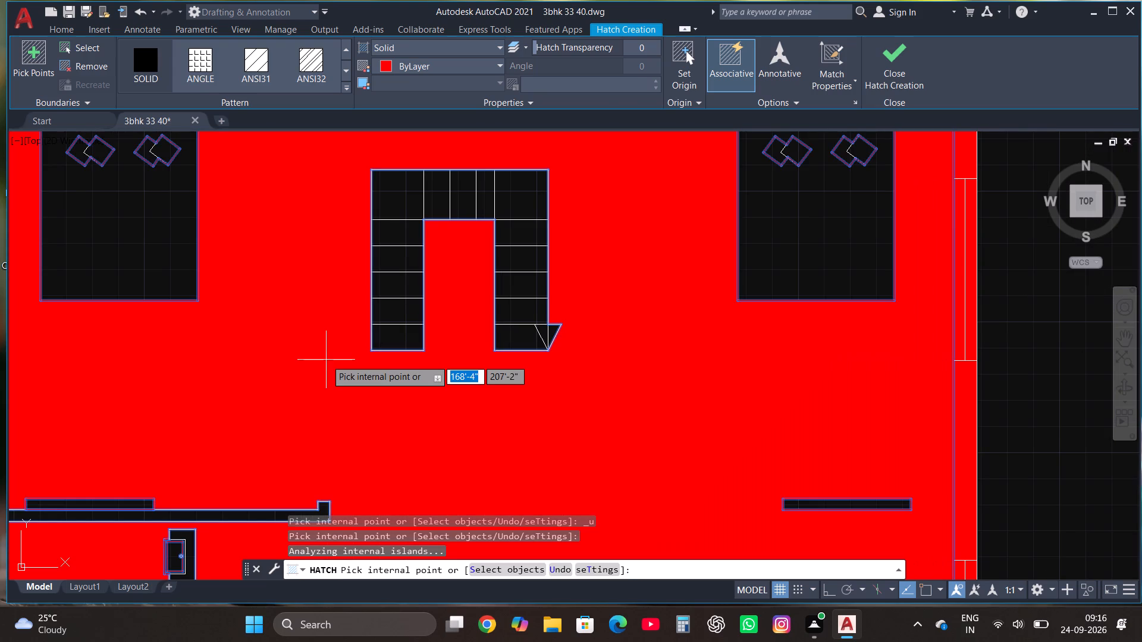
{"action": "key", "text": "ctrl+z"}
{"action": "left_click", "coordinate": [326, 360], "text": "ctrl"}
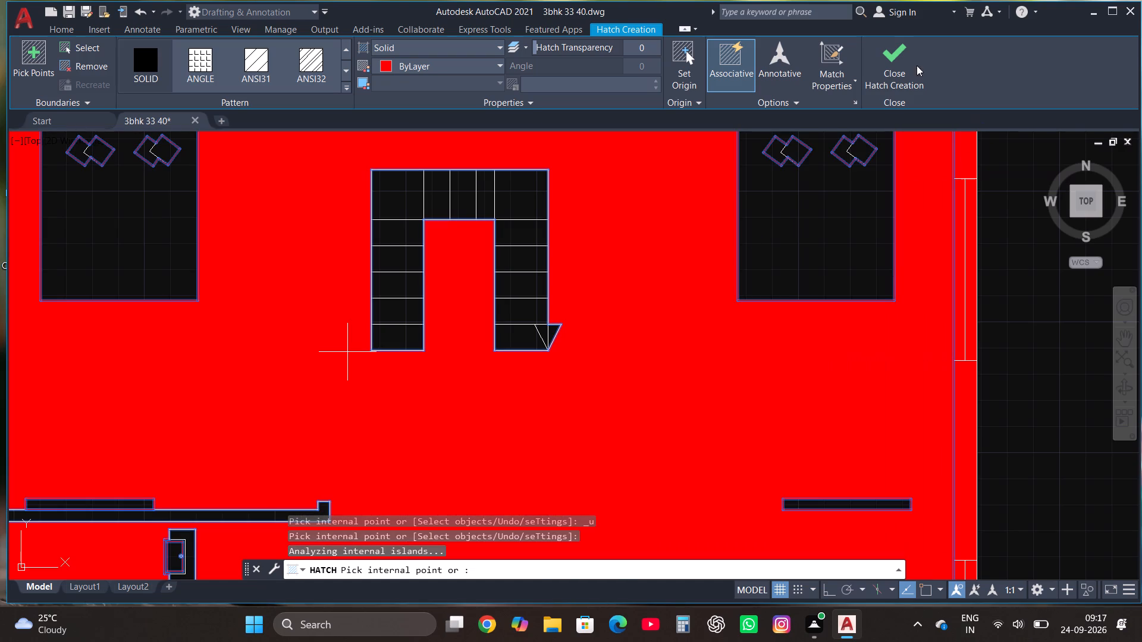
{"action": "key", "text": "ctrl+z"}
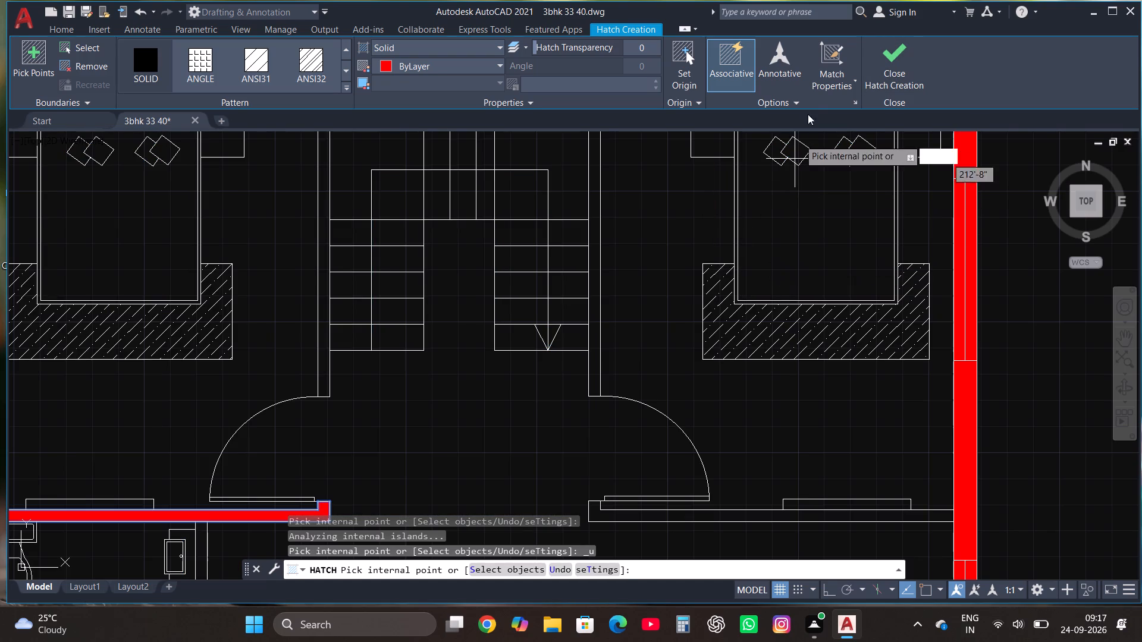
Finish the current hatch, keeping the wall fills made so far.
{"action": "left_click", "coordinate": [892, 55]}
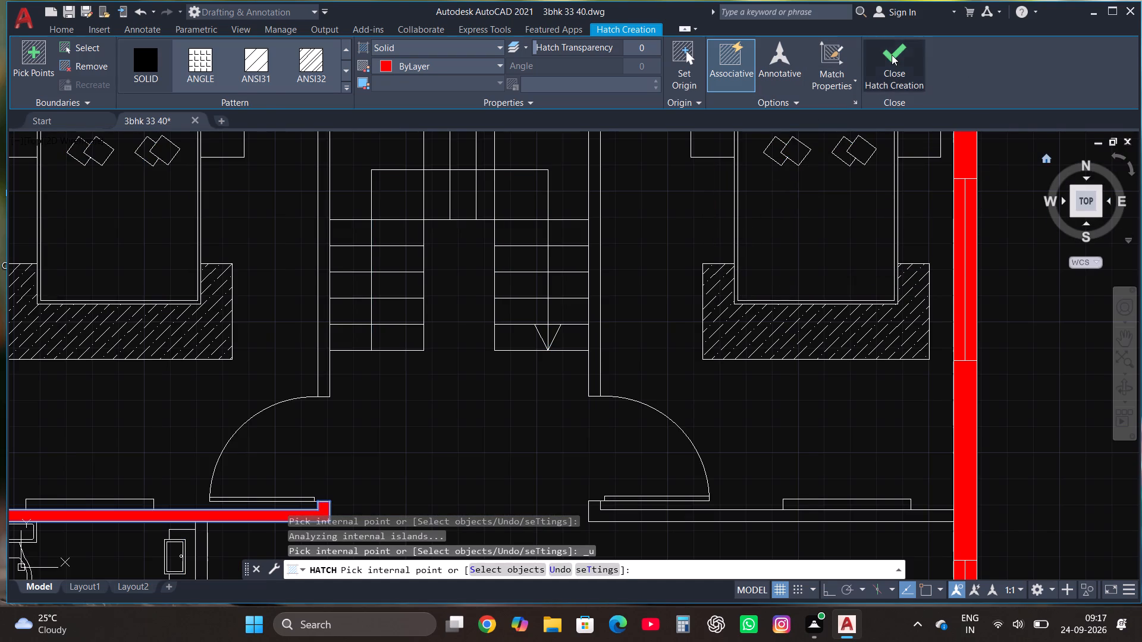
Start a new solid Hatch and fill the two vertical walls on either side of the staircase.
{"action": "scroll", "coordinate": [733, 359], "scroll_direction": "down", "scroll_amount": 2}
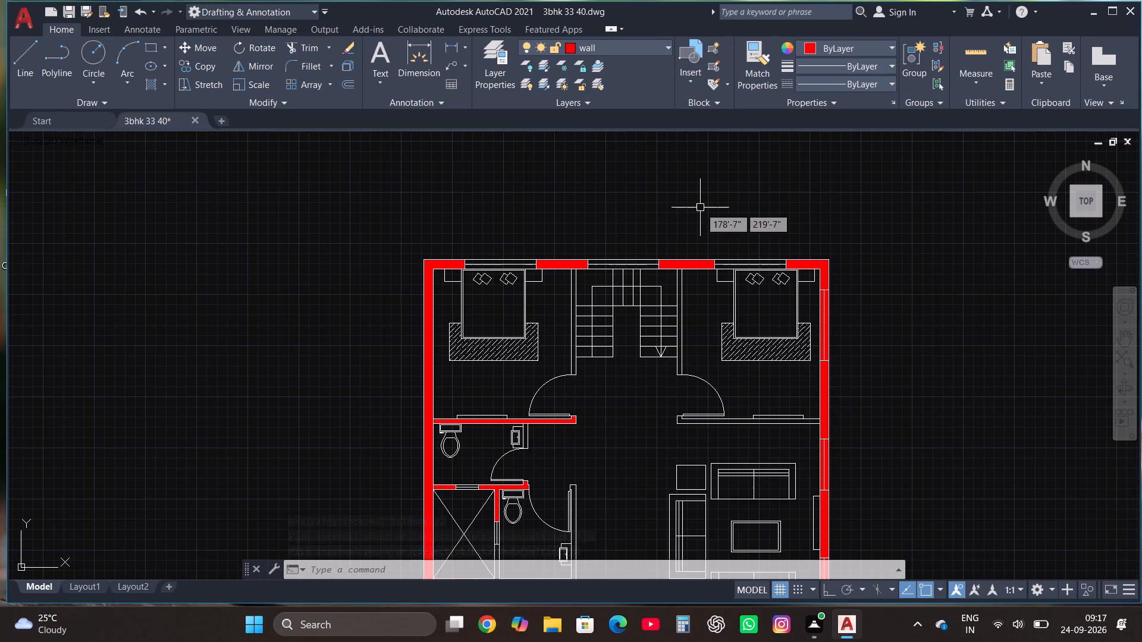
{"action": "scroll", "coordinate": [700, 207], "scroll_direction": "up", "scroll_amount": 1}
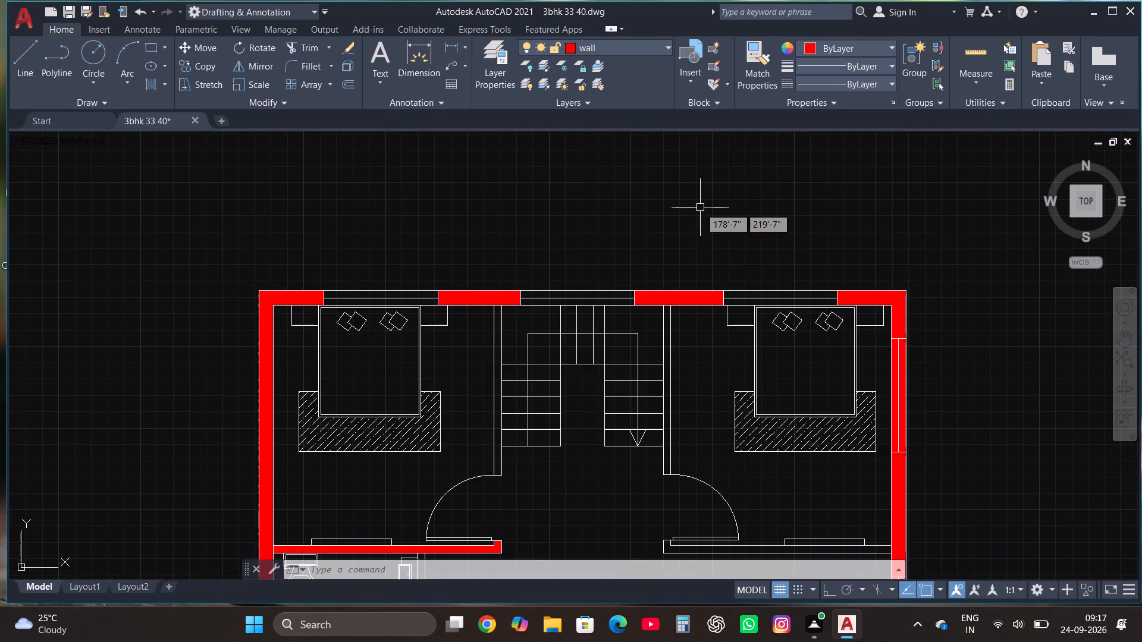
{"action": "type", "text": "ha"}
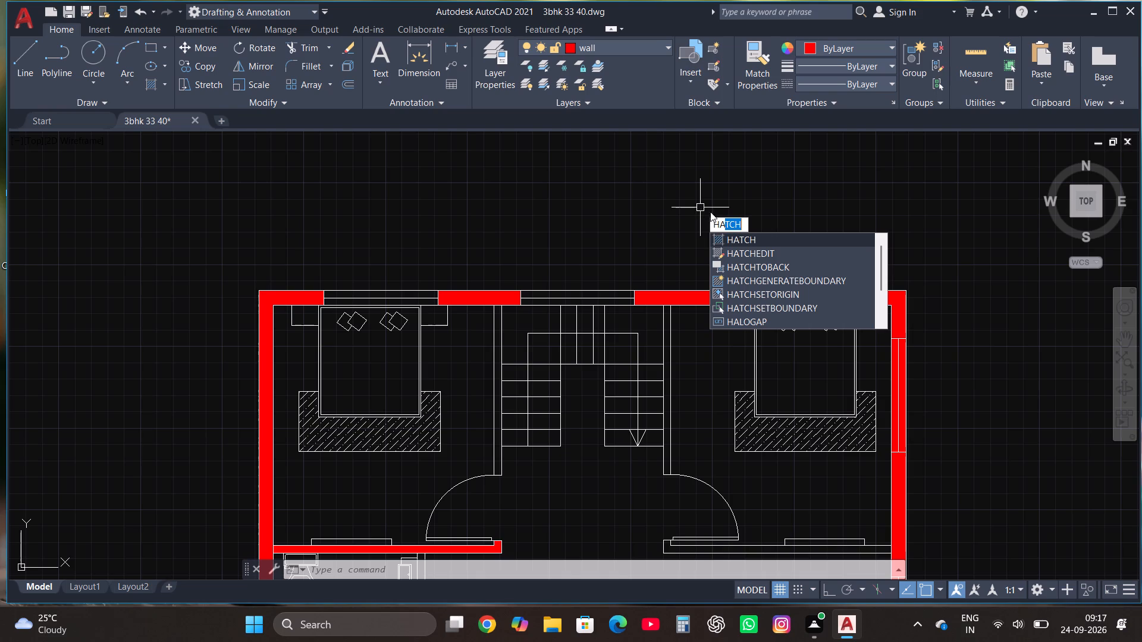
{"action": "left_click", "coordinate": [767, 243]}
{"action": "scroll", "coordinate": [649, 198], "scroll_direction": "down", "scroll_amount": 1}
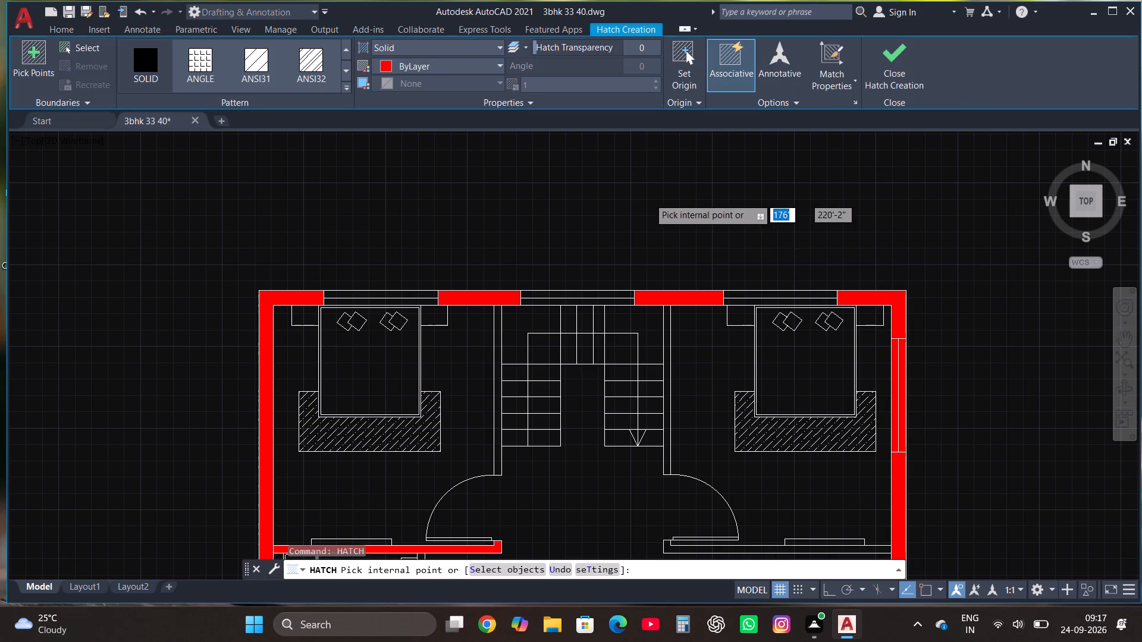
{"action": "scroll", "coordinate": [661, 326], "scroll_direction": "up", "scroll_amount": 2}
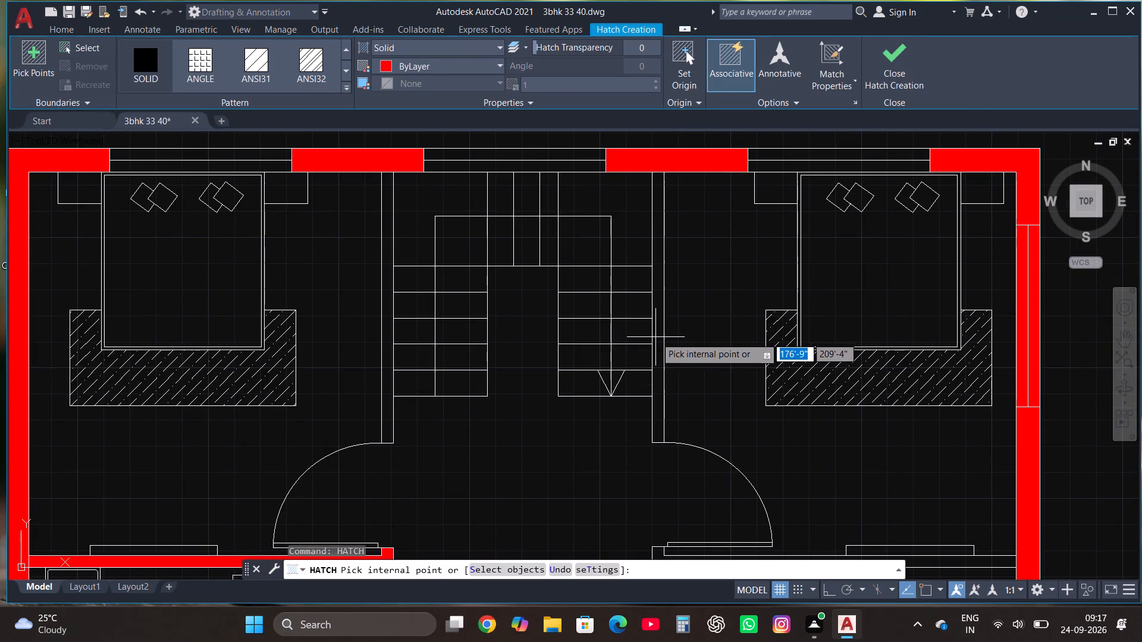
{"action": "left_click", "coordinate": [657, 338]}
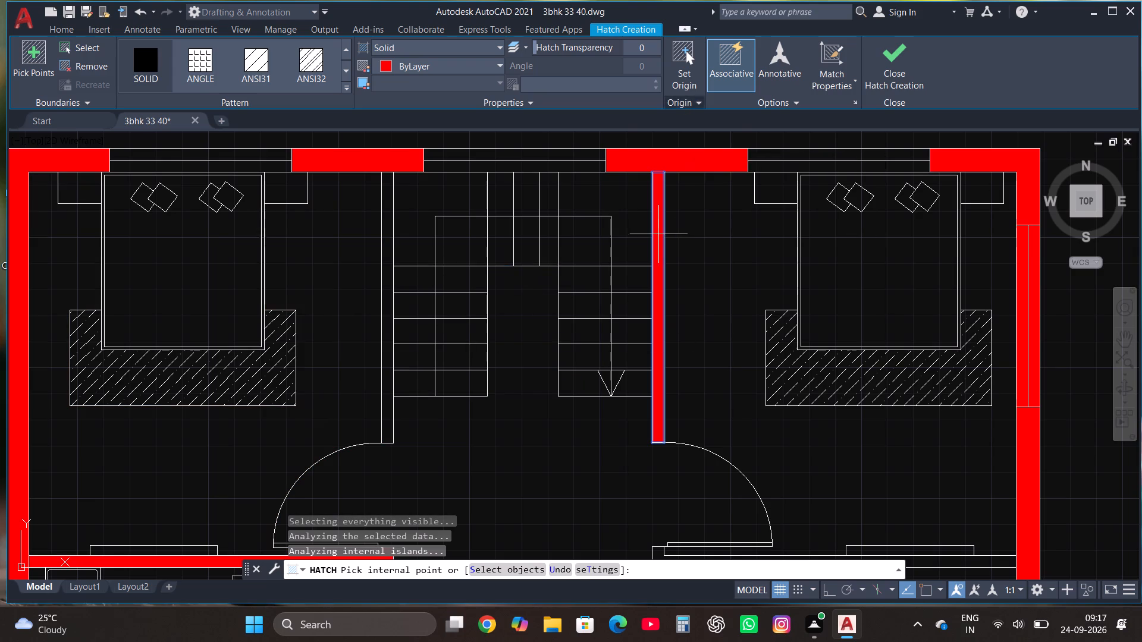
{"action": "left_click", "coordinate": [384, 336]}
Fill the wall between the upper-right bedroom and living area, and the lower bathroom's connected walls, with the solid hatch.
{"action": "scroll", "coordinate": [431, 259], "scroll_direction": "down", "scroll_amount": 3}
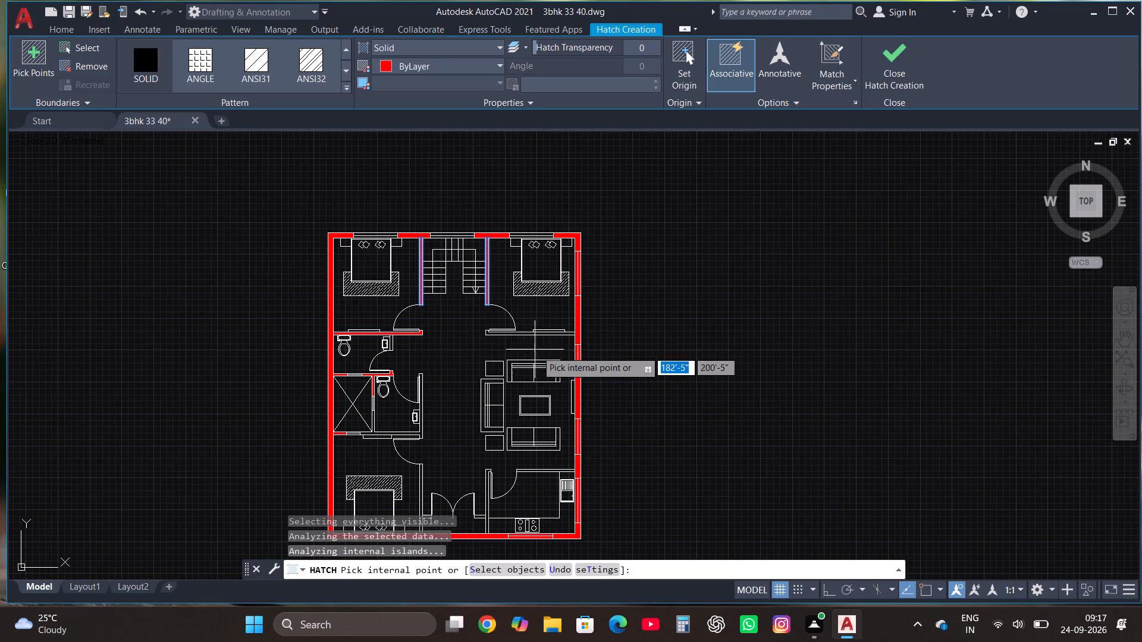
{"action": "scroll", "coordinate": [532, 341], "scroll_direction": "up", "scroll_amount": 4}
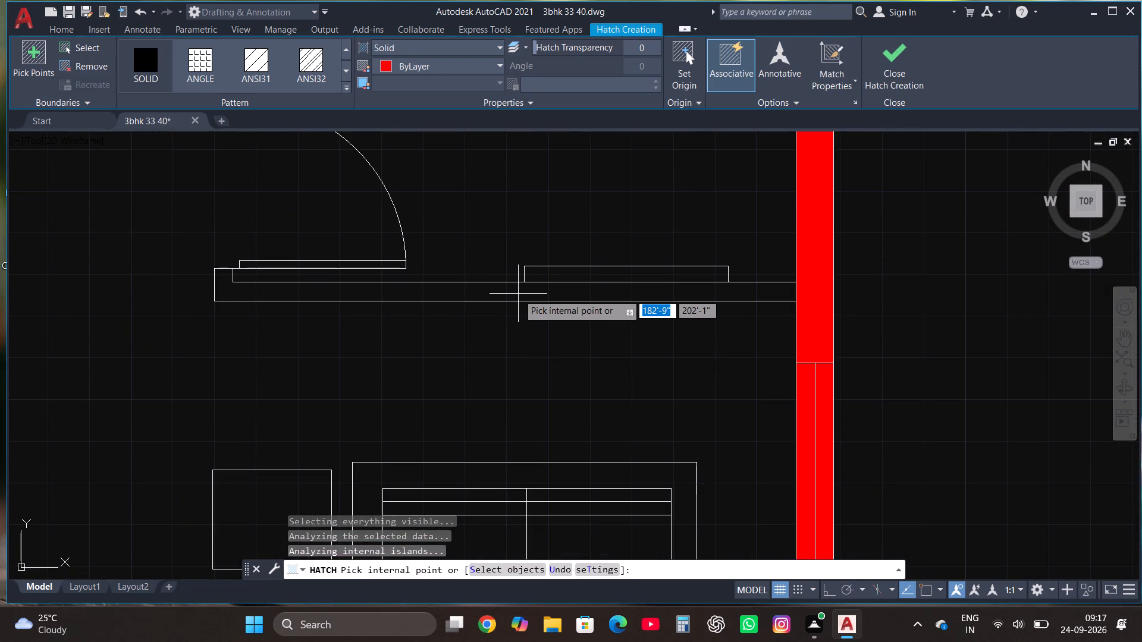
{"action": "left_click", "coordinate": [518, 294]}
{"action": "scroll", "coordinate": [518, 294], "scroll_direction": "down", "scroll_amount": 6}
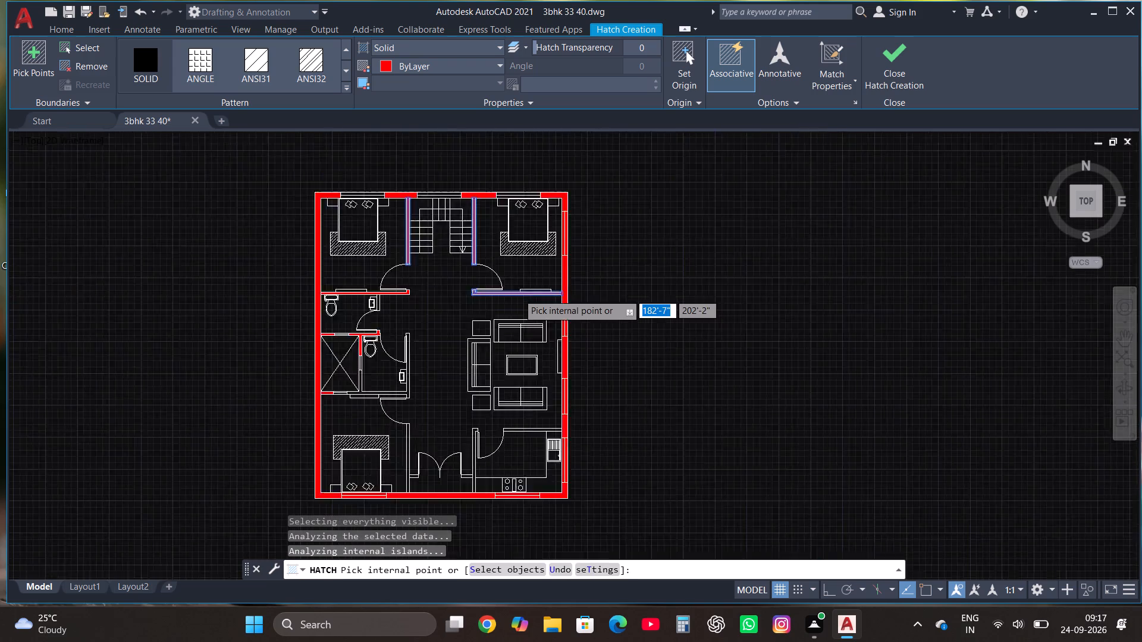
{"action": "scroll", "coordinate": [450, 321], "scroll_direction": "up", "scroll_amount": 5}
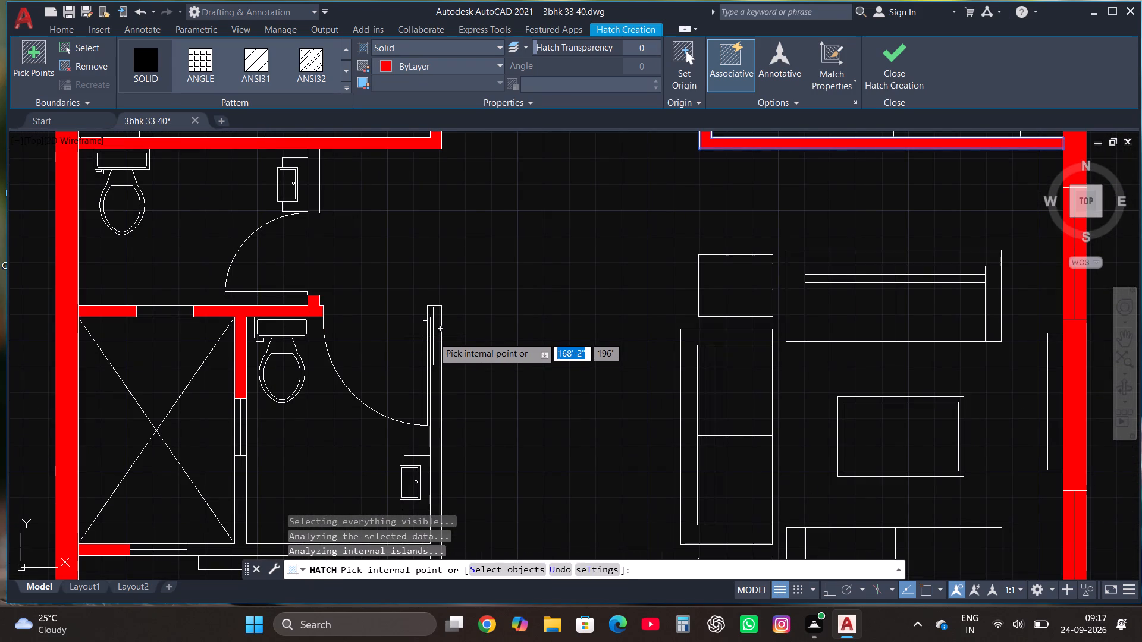
{"action": "left_click", "coordinate": [440, 377]}
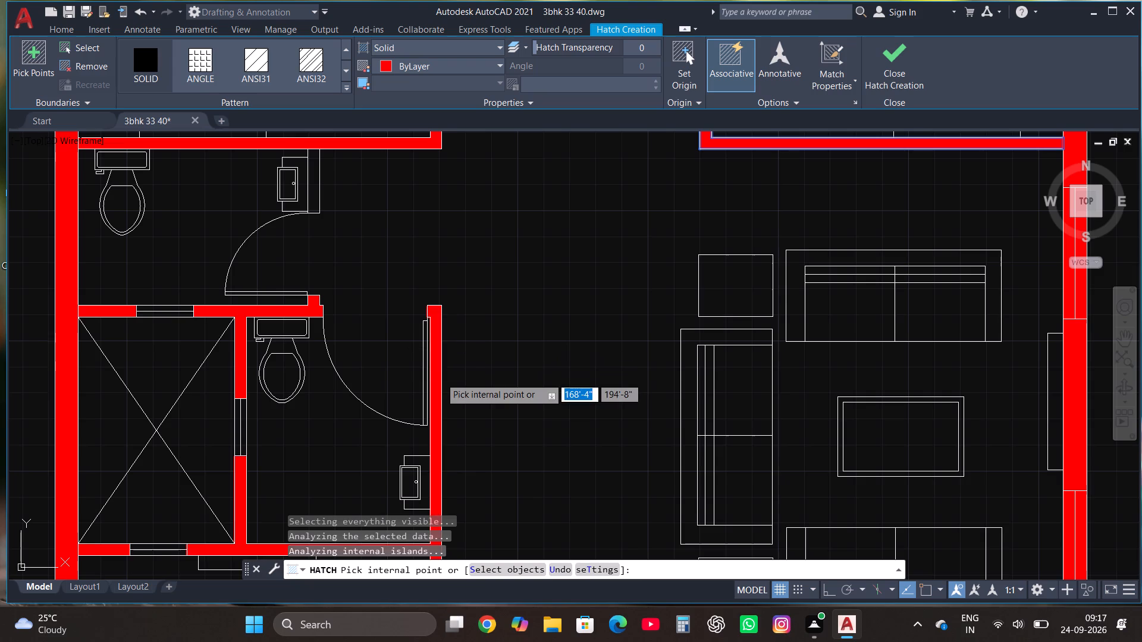
Fill the kitchen's upper wall, between its door and the outer wall, with the solid hatch.
{"action": "scroll", "coordinate": [440, 377], "scroll_direction": "down", "scroll_amount": 4}
{"action": "scroll", "coordinate": [517, 416], "scroll_direction": "up", "scroll_amount": 2}
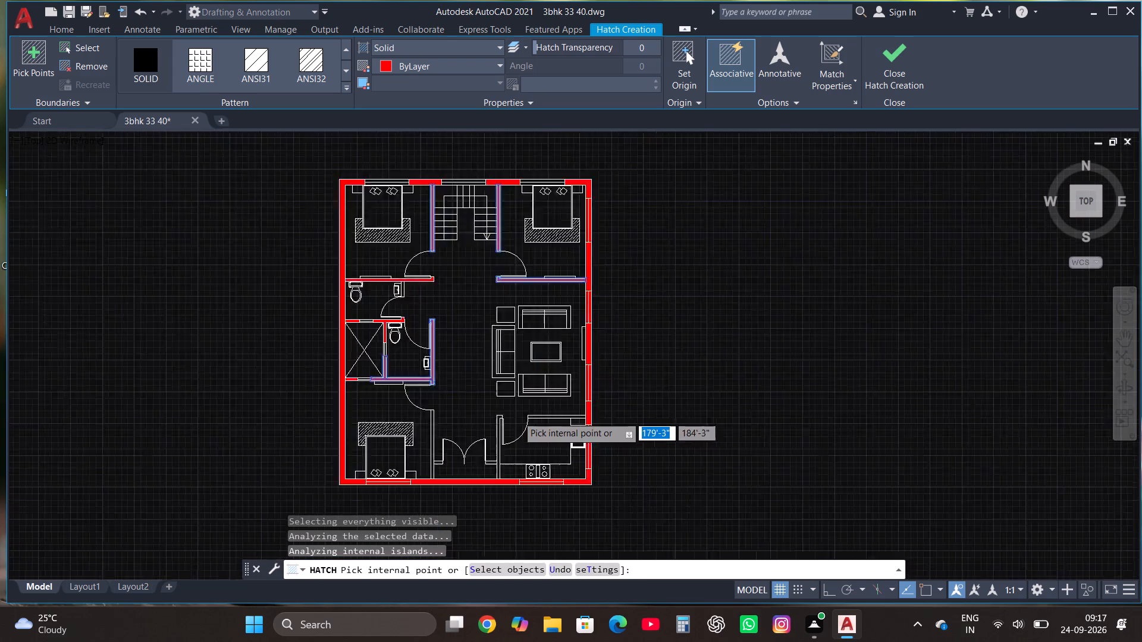
{"action": "scroll", "coordinate": [517, 416], "scroll_direction": "up", "scroll_amount": 2}
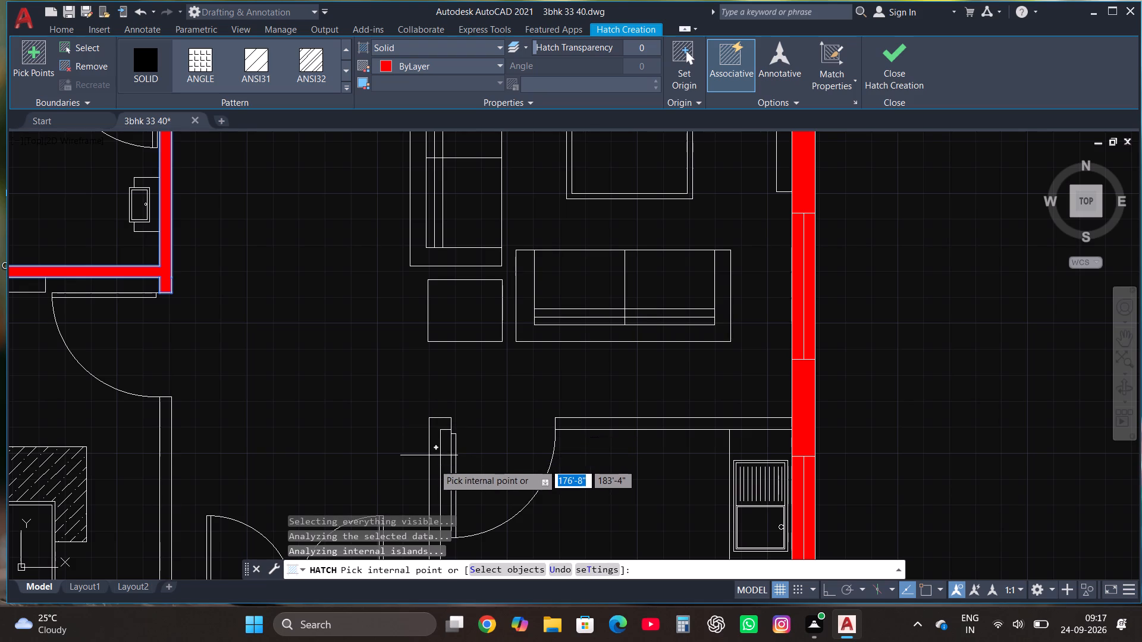
{"action": "left_click", "coordinate": [601, 423]}
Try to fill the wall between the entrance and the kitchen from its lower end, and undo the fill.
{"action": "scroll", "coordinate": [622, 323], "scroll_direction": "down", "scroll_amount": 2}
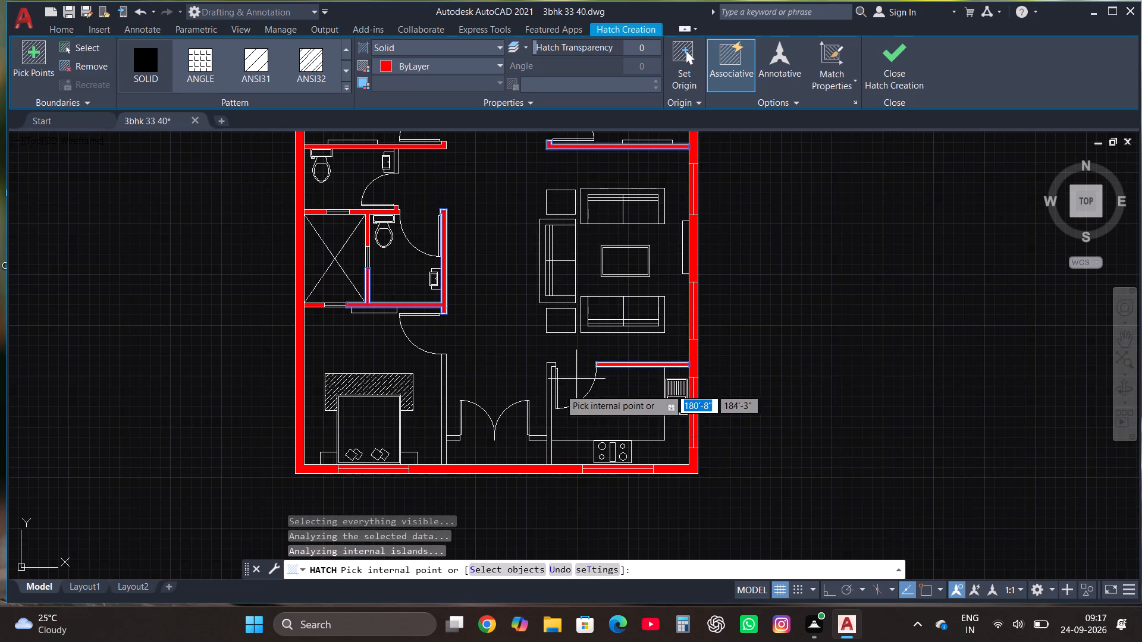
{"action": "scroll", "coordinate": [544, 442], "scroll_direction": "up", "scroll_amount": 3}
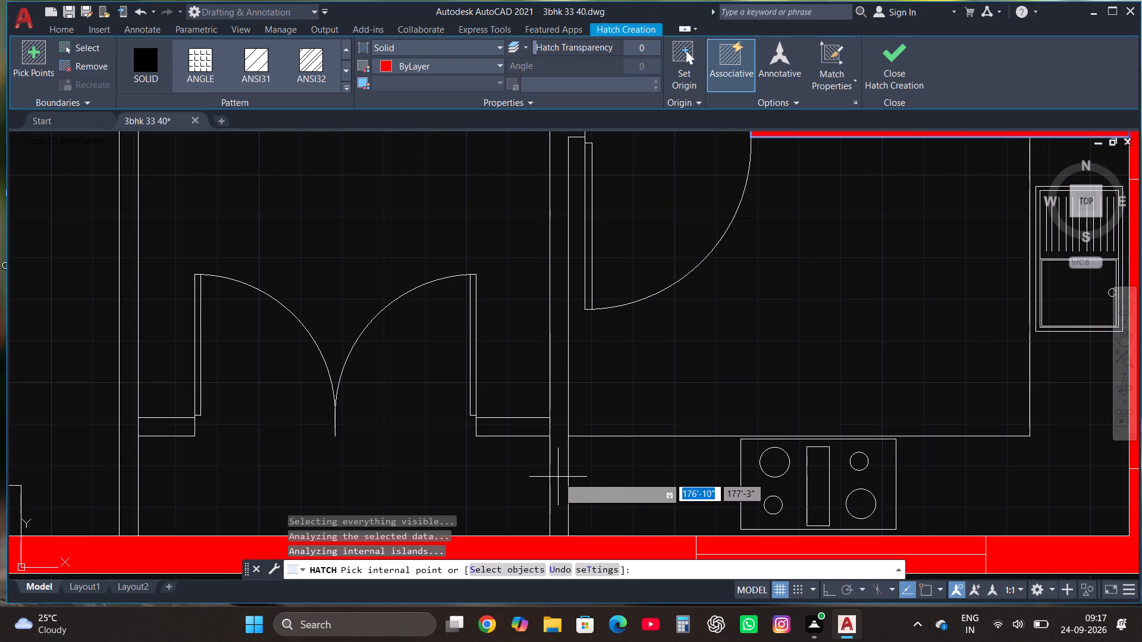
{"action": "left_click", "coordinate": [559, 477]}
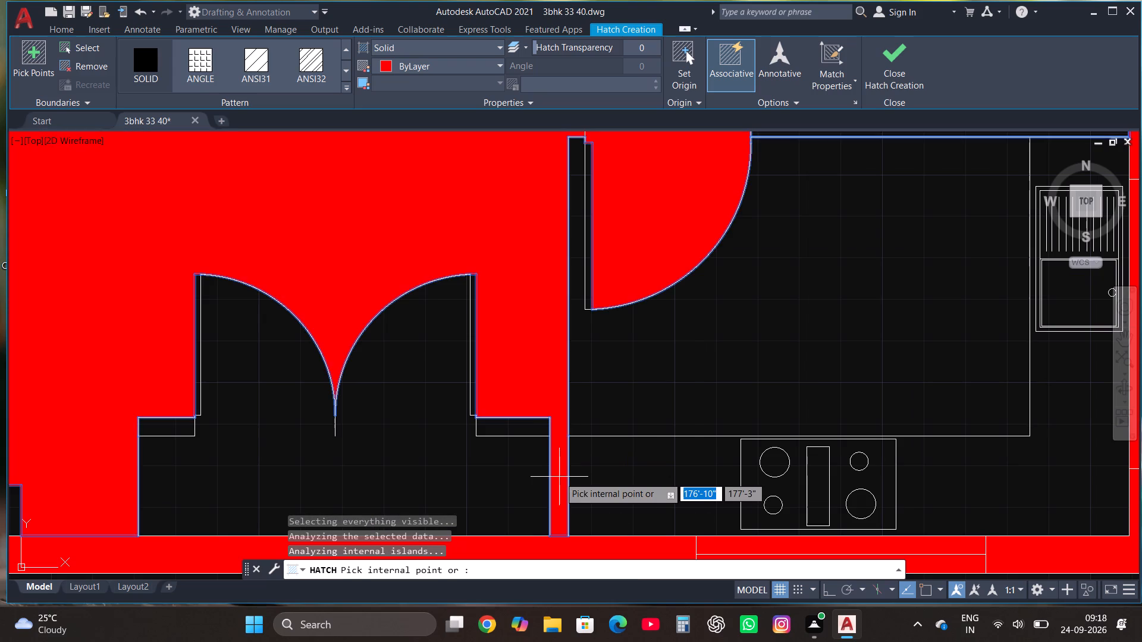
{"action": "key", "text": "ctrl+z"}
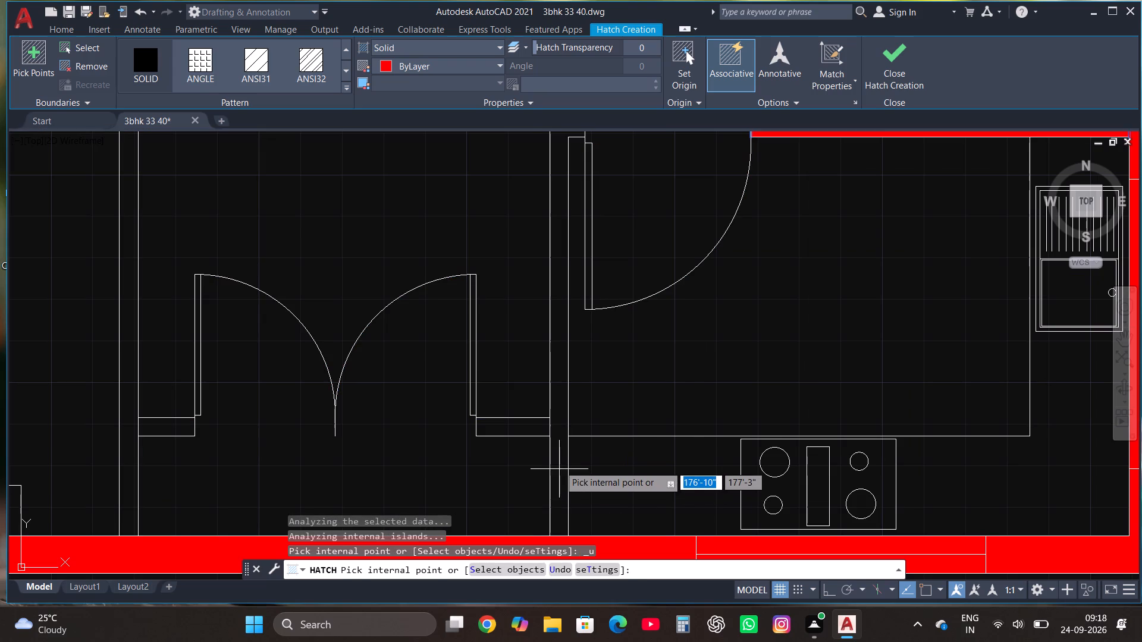
Fill the kitchen and bedroom walls flanking the entrance, plus the two short walls beside the double door, with the solid hatch.
{"action": "scroll", "coordinate": [559, 465], "scroll_direction": "down", "scroll_amount": 1}
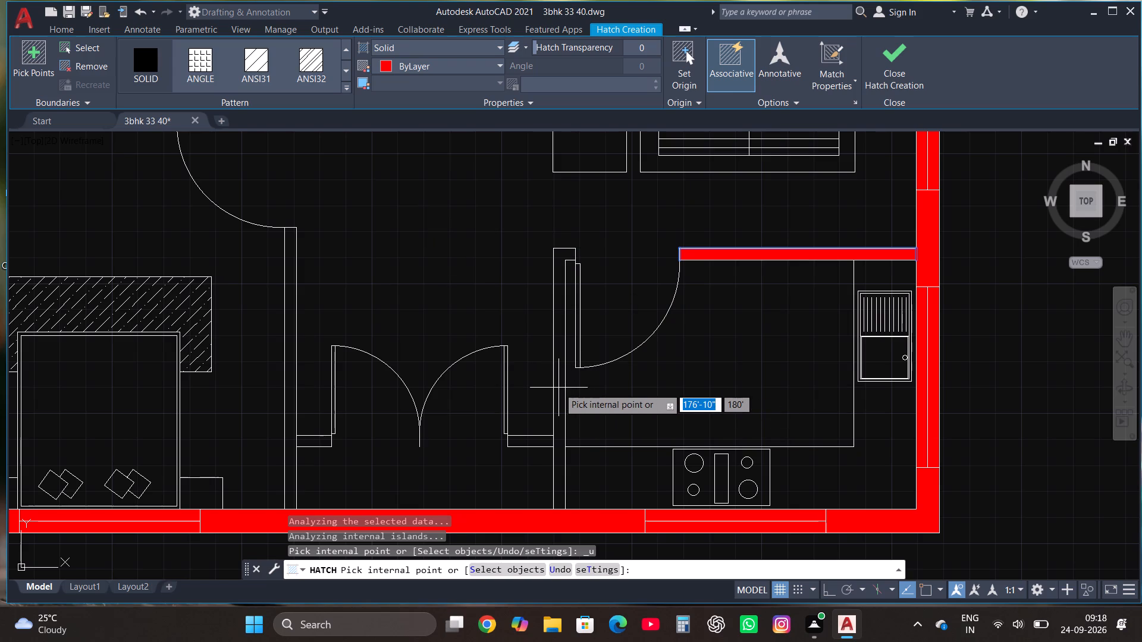
{"action": "left_click", "coordinate": [557, 403]}
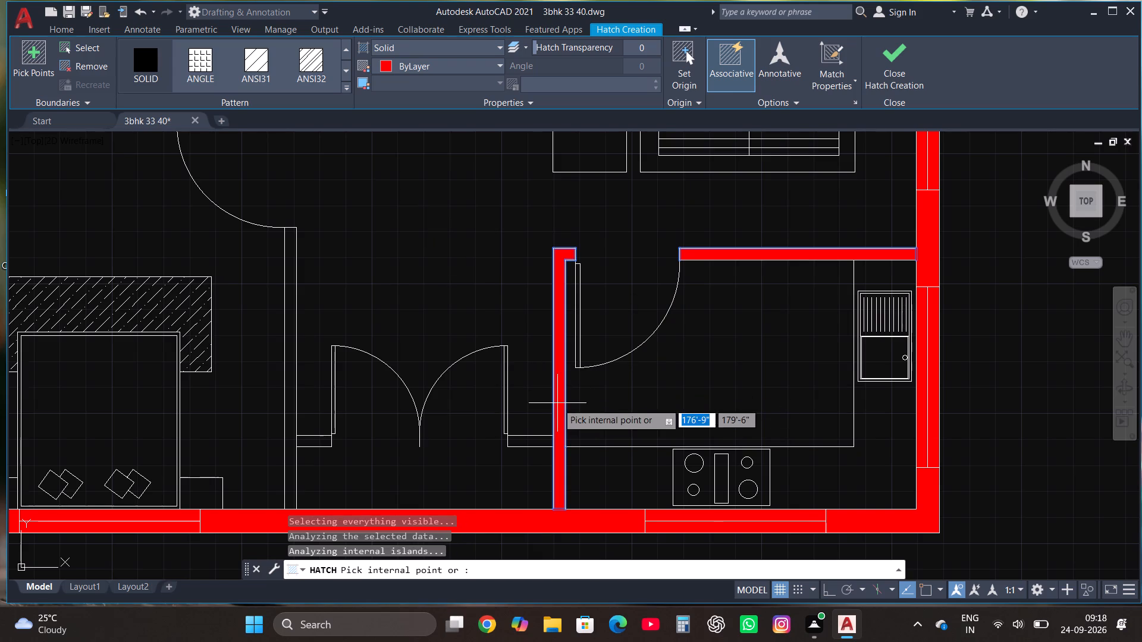
{"action": "left_click", "coordinate": [290, 397]}
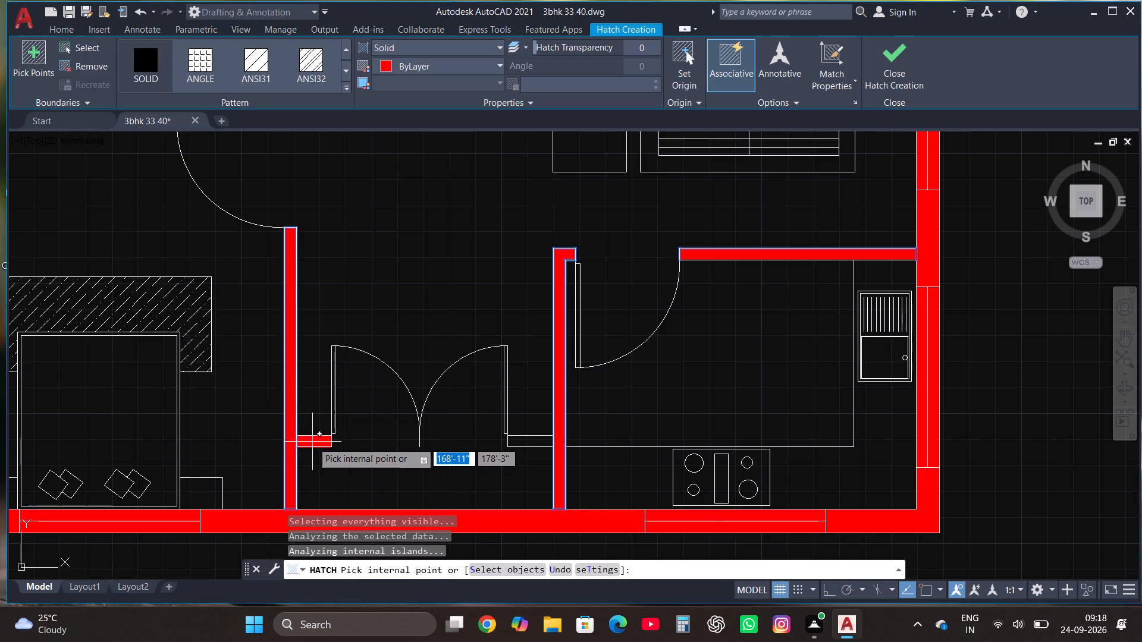
{"action": "left_click", "coordinate": [312, 442]}
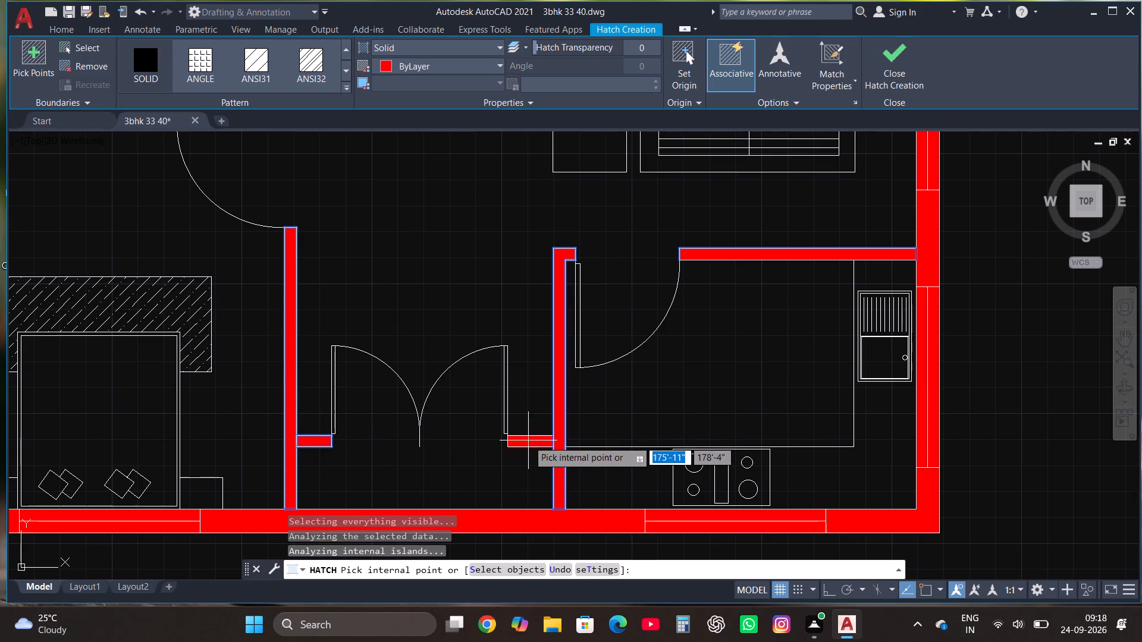
{"action": "left_click", "coordinate": [527, 443]}
Fill the short wall beside the upper bathroom's washbasin with the solid hatch and finish the hatch.
{"action": "scroll", "coordinate": [748, 428], "scroll_direction": "down", "scroll_amount": 1}
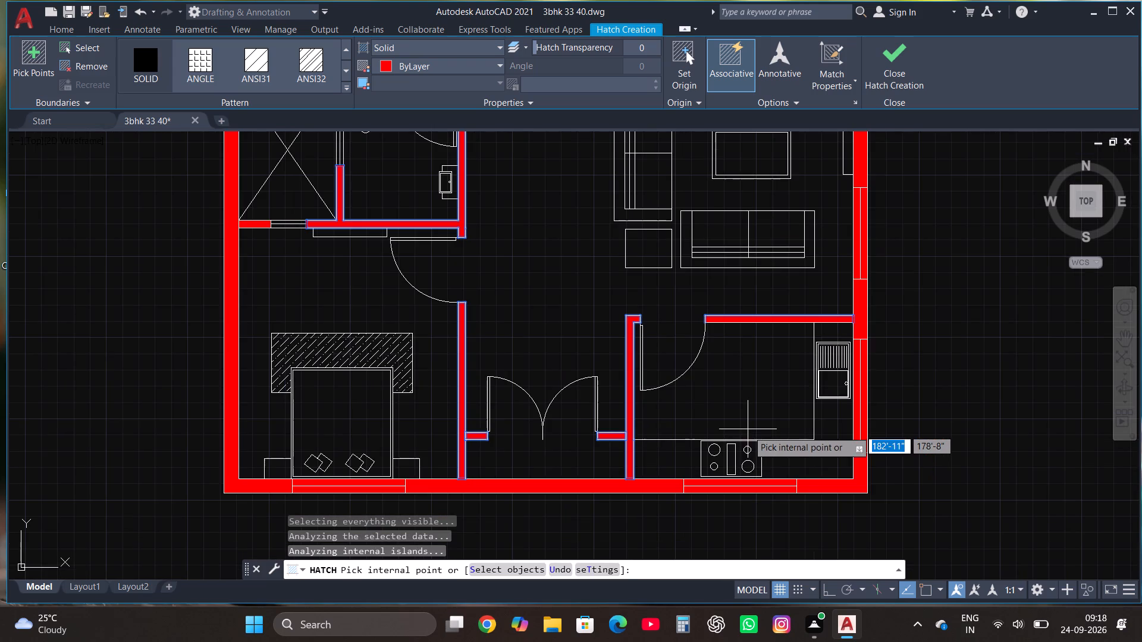
{"action": "scroll", "coordinate": [733, 452], "scroll_direction": "down", "scroll_amount": 1}
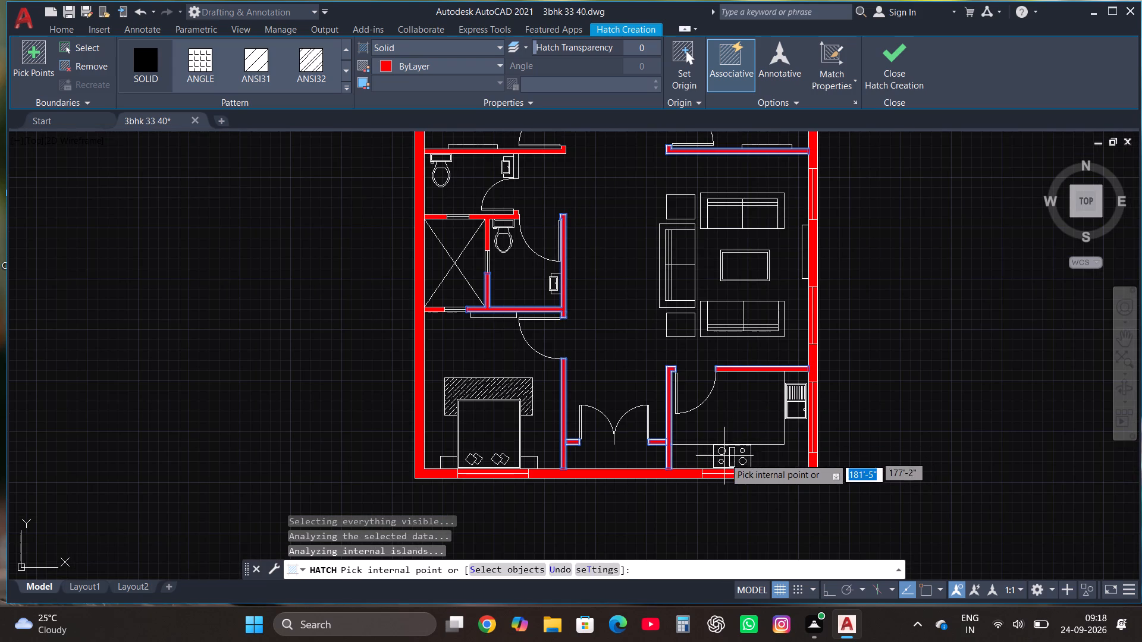
{"action": "scroll", "coordinate": [723, 460], "scroll_direction": "down", "scroll_amount": 1}
{"action": "scroll", "coordinate": [725, 178], "scroll_direction": "up", "scroll_amount": 2}
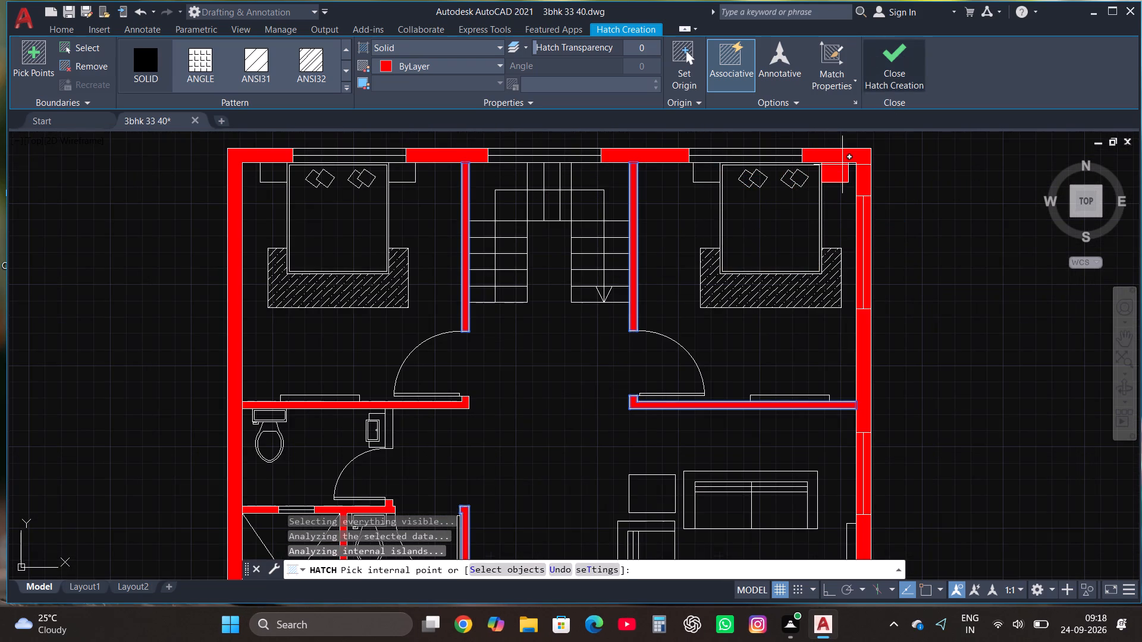
{"action": "scroll", "coordinate": [359, 423], "scroll_direction": "up", "scroll_amount": 2}
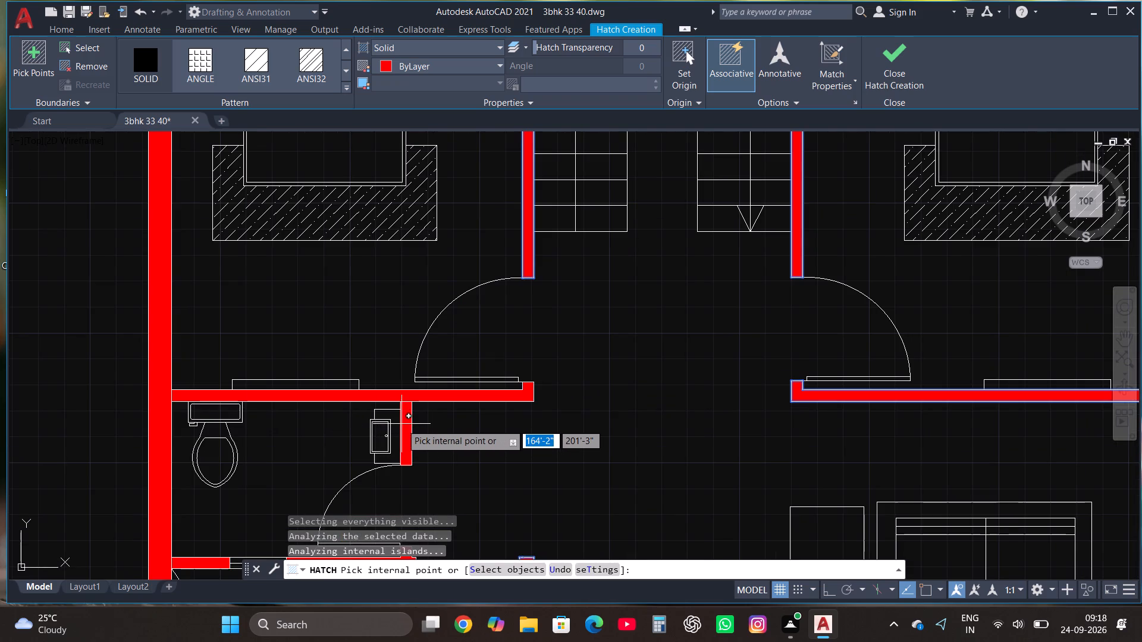
{"action": "left_click", "coordinate": [407, 432]}
{"action": "scroll", "coordinate": [562, 386], "scroll_direction": "down", "scroll_amount": 2}
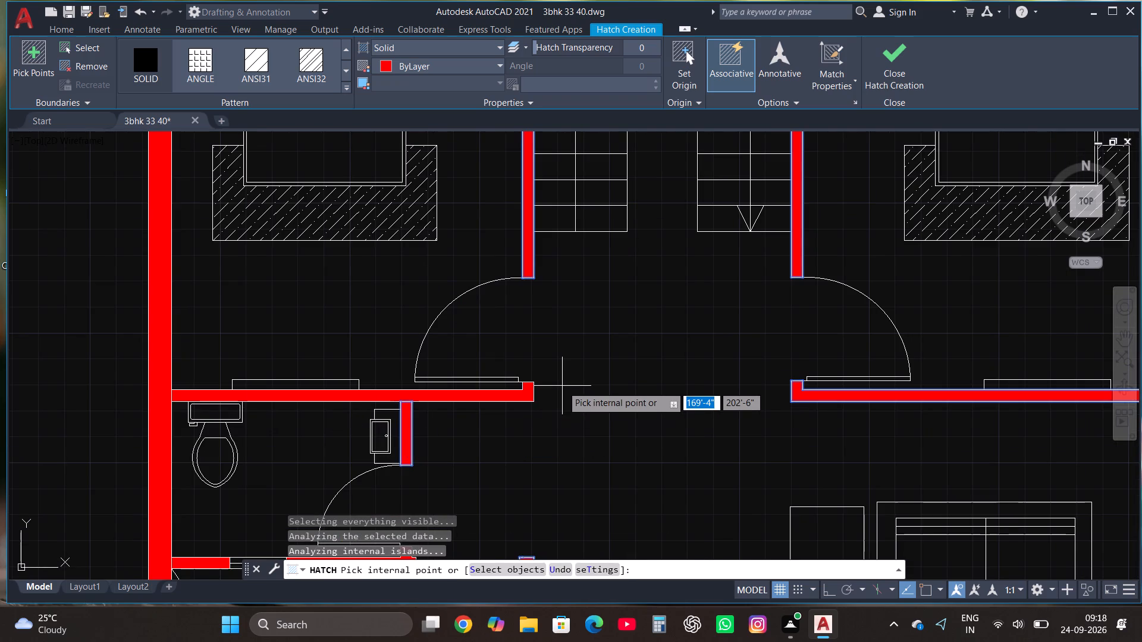
{"action": "scroll", "coordinate": [562, 391], "scroll_direction": "down", "scroll_amount": 2}
{"action": "scroll", "coordinate": [556, 429], "scroll_direction": "up", "scroll_amount": 2}
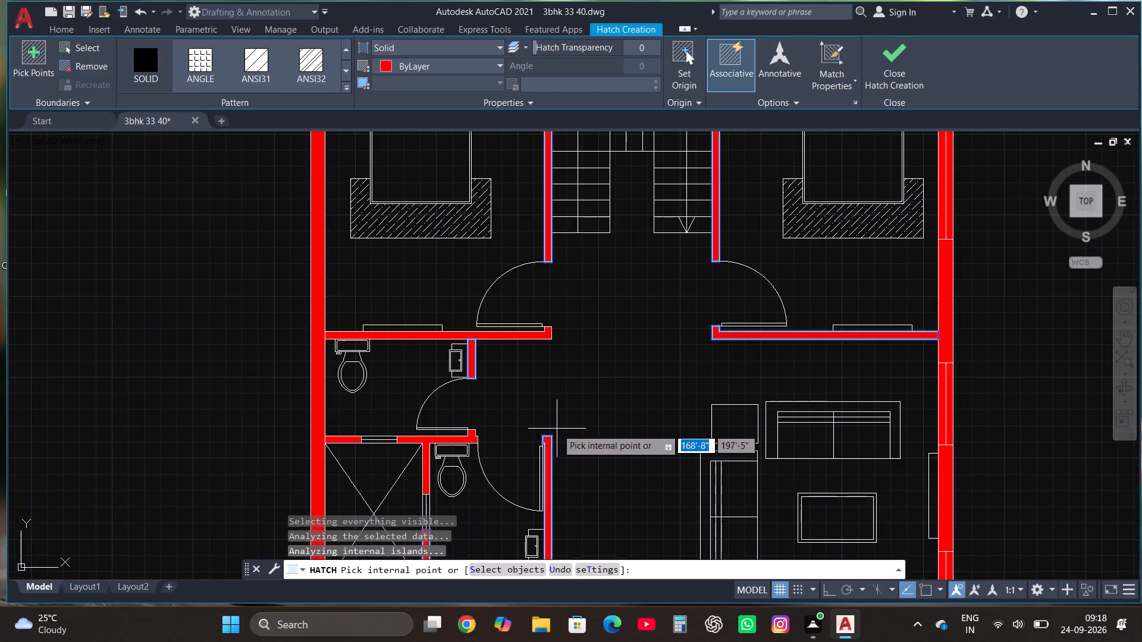
{"action": "left_click", "coordinate": [898, 49]}
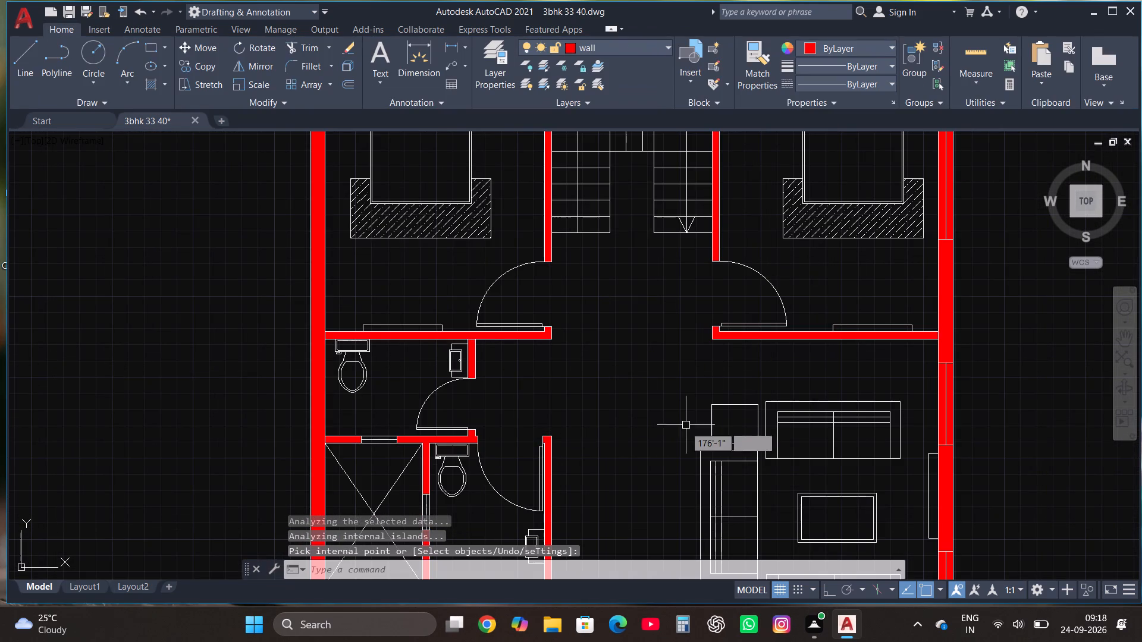
Trim both strips of solid hatch out of the lower bedroom's window opening in the bottom outer wall.
{"action": "scroll", "coordinate": [682, 437], "scroll_direction": "down", "scroll_amount": 2}
{"action": "scroll", "coordinate": [693, 392], "scroll_direction": "up", "scroll_amount": 3}
{"action": "scroll", "coordinate": [691, 332], "scroll_direction": "down", "scroll_amount": 2}
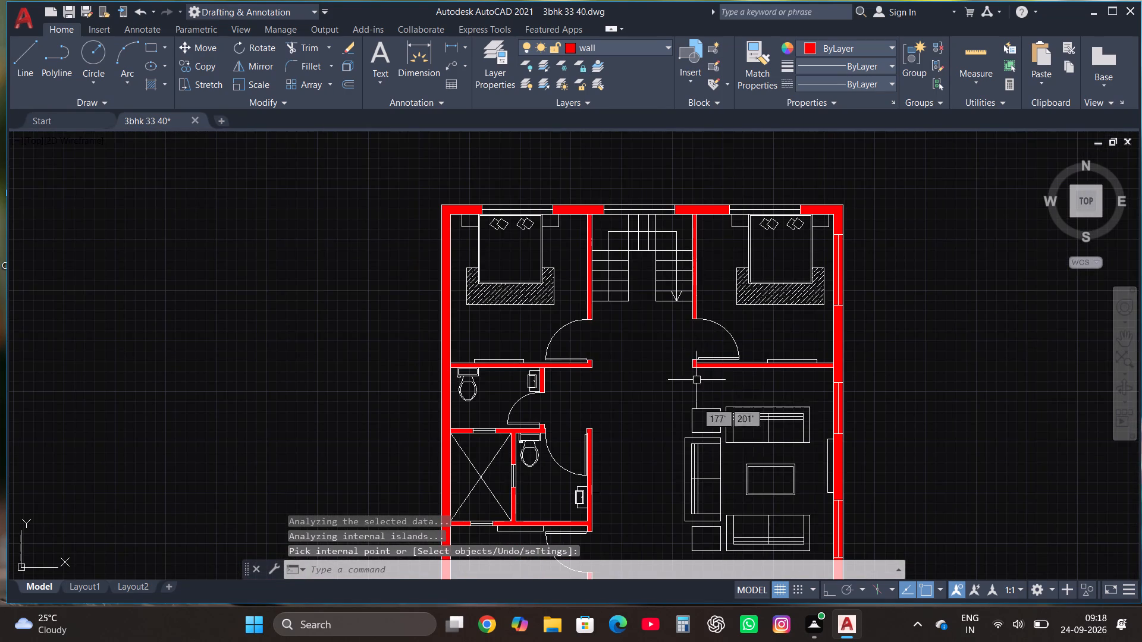
{"action": "scroll", "coordinate": [676, 487], "scroll_direction": "up", "scroll_amount": 1}
{"action": "scroll", "coordinate": [655, 313], "scroll_direction": "down", "scroll_amount": 3}
{"action": "scroll", "coordinate": [674, 424], "scroll_direction": "up", "scroll_amount": 3}
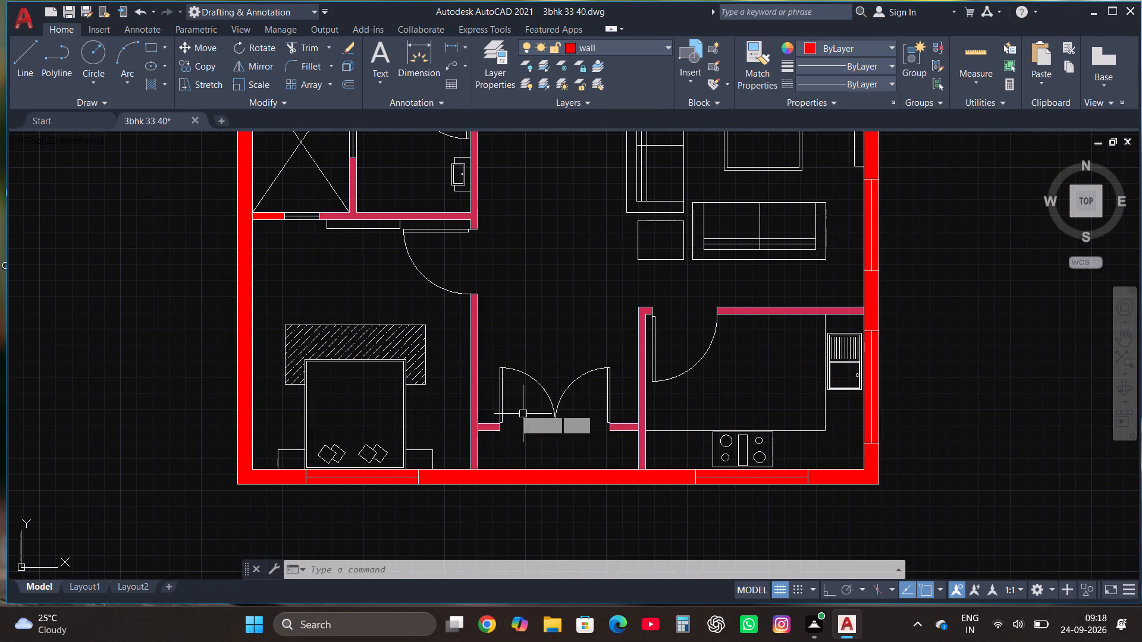
{"action": "type", "text": "tr"}
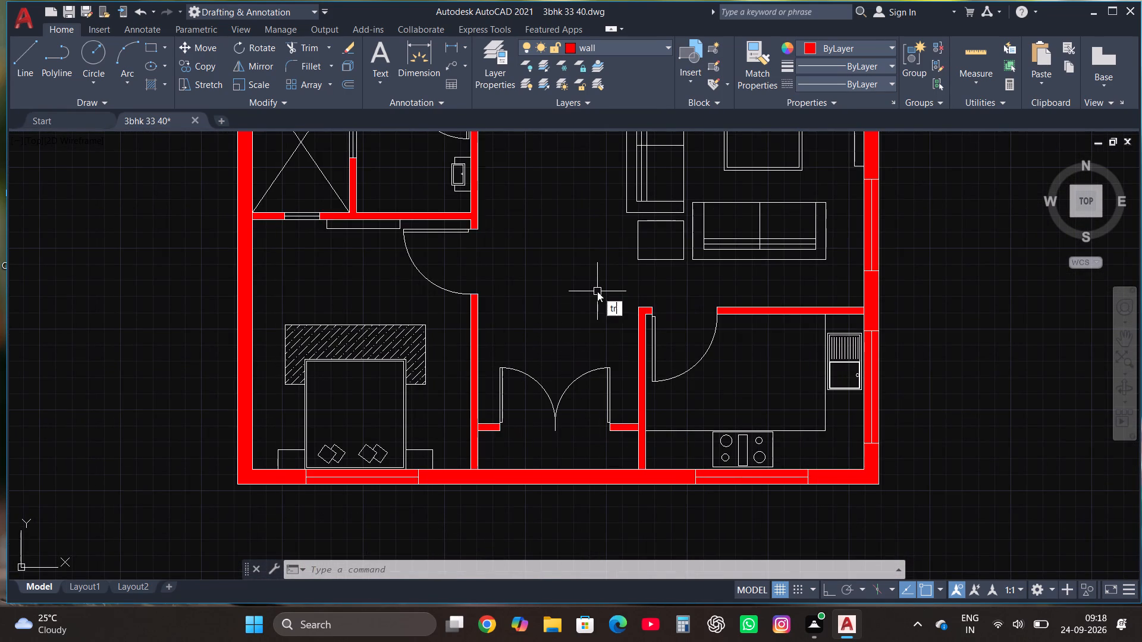
{"action": "left_click", "coordinate": [654, 319]}
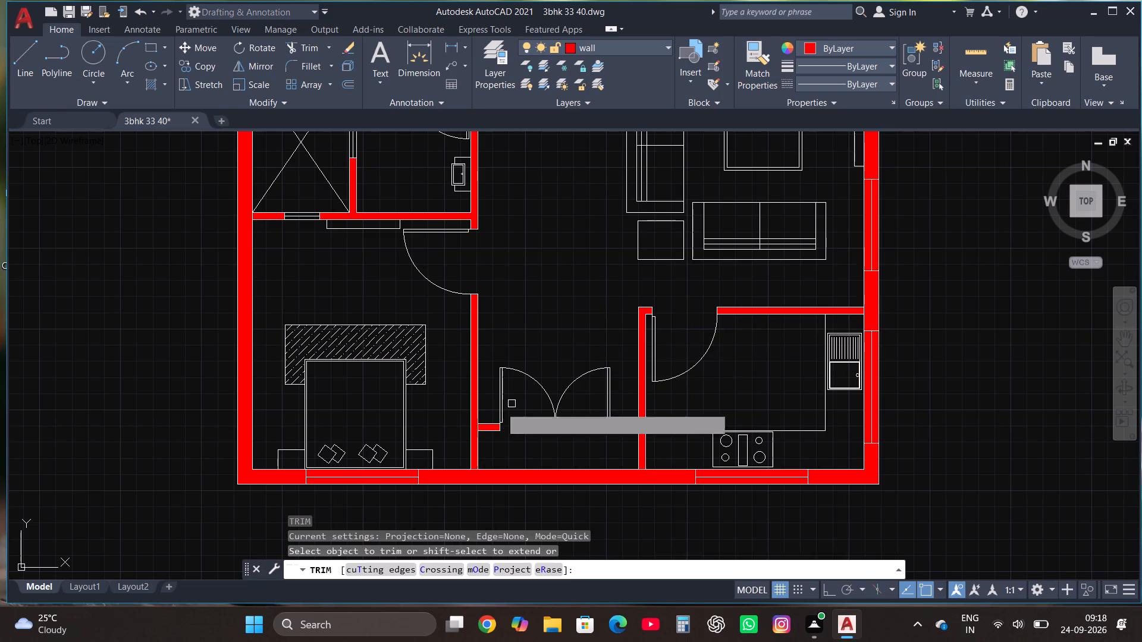
{"action": "scroll", "coordinate": [374, 471], "scroll_direction": "up", "scroll_amount": 4}
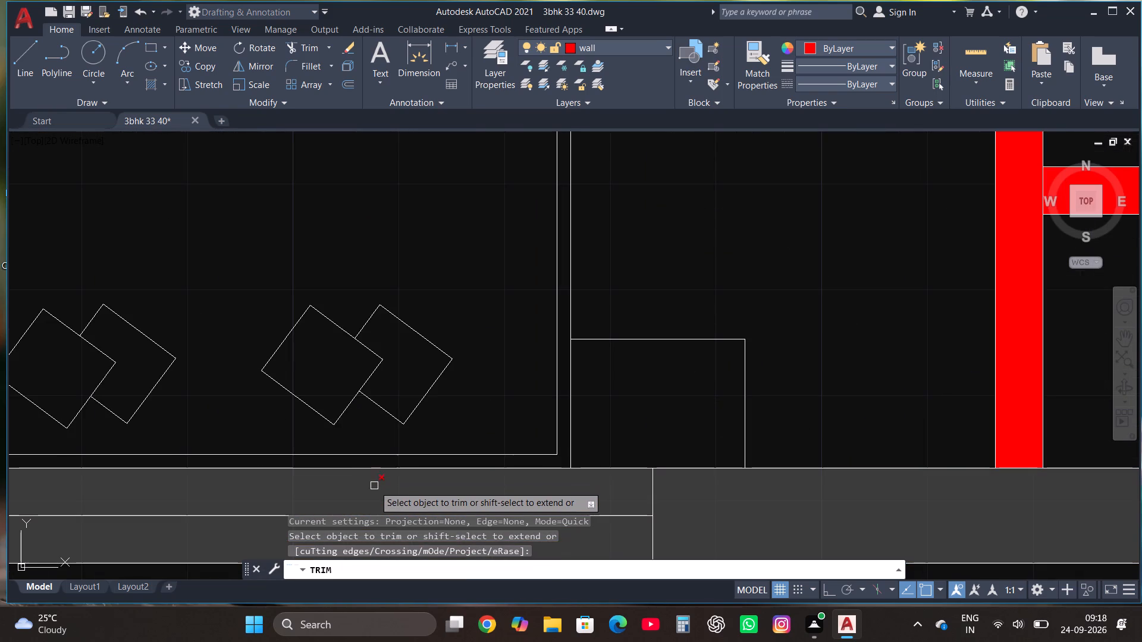
{"action": "scroll", "coordinate": [374, 486], "scroll_direction": "down", "scroll_amount": 4}
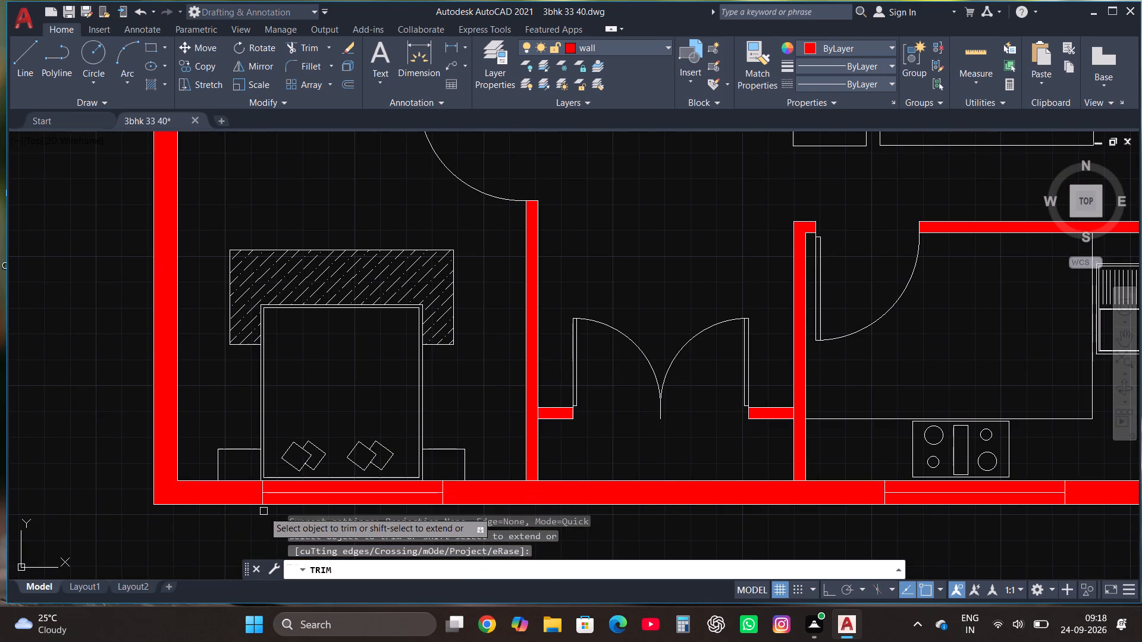
{"action": "left_click", "coordinate": [274, 501]}
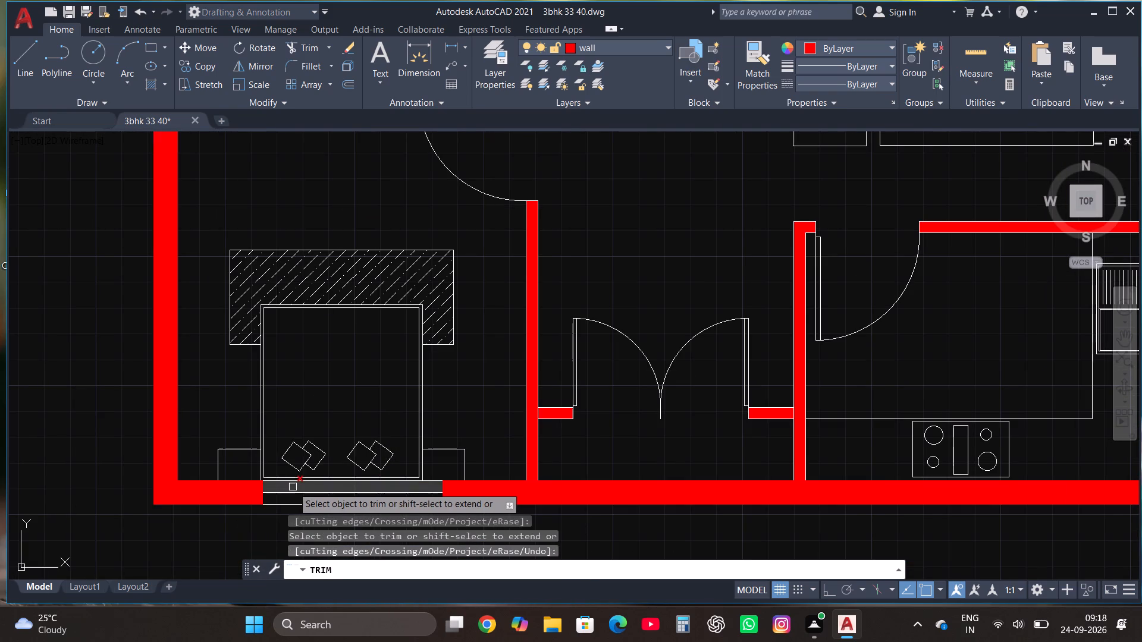
{"action": "left_click", "coordinate": [293, 487]}
Trim the solid hatch out of the kitchen's two window openings, behind the stove and beside the sink.
{"action": "scroll", "coordinate": [221, 510], "scroll_direction": "down", "scroll_amount": 5}
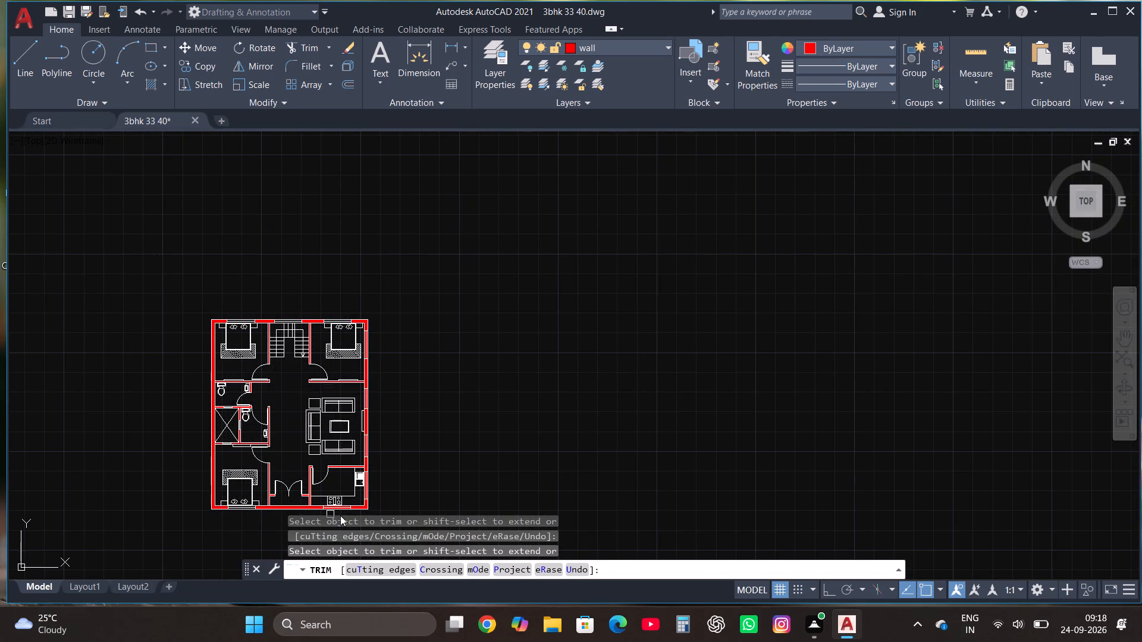
{"action": "scroll", "coordinate": [469, 349], "scroll_direction": "down", "scroll_amount": 2}
{"action": "scroll", "coordinate": [424, 418], "scroll_direction": "up", "scroll_amount": 7}
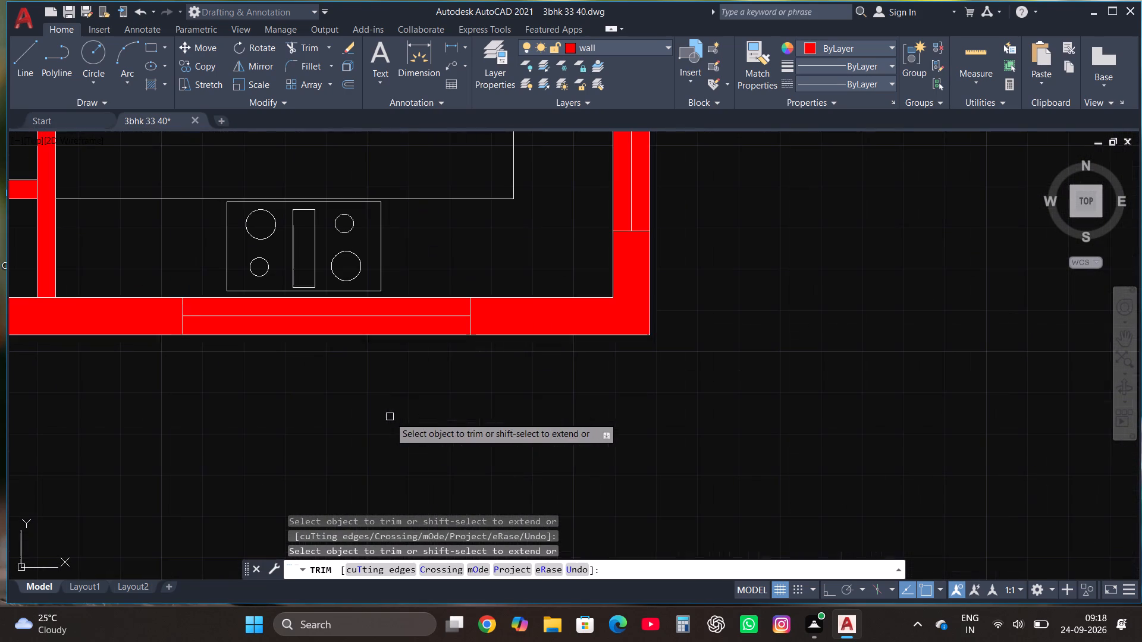
{"action": "left_click", "coordinate": [391, 328]}
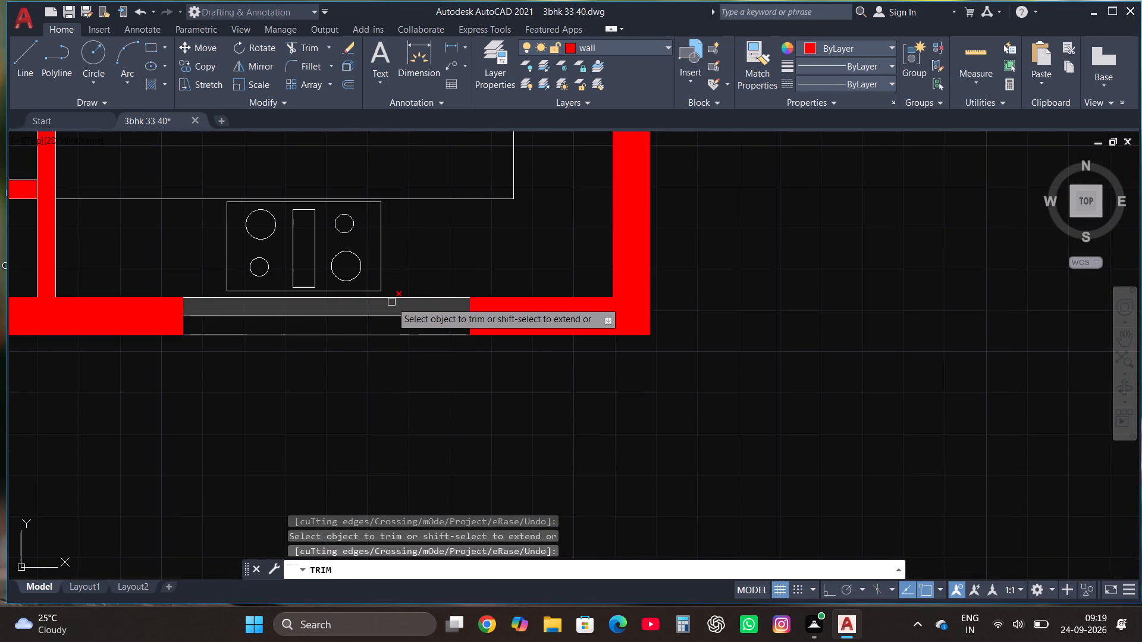
{"action": "left_click", "coordinate": [391, 302]}
{"action": "scroll", "coordinate": [541, 473], "scroll_direction": "down", "scroll_amount": 3}
{"action": "scroll", "coordinate": [622, 370], "scroll_direction": "up", "scroll_amount": 3}
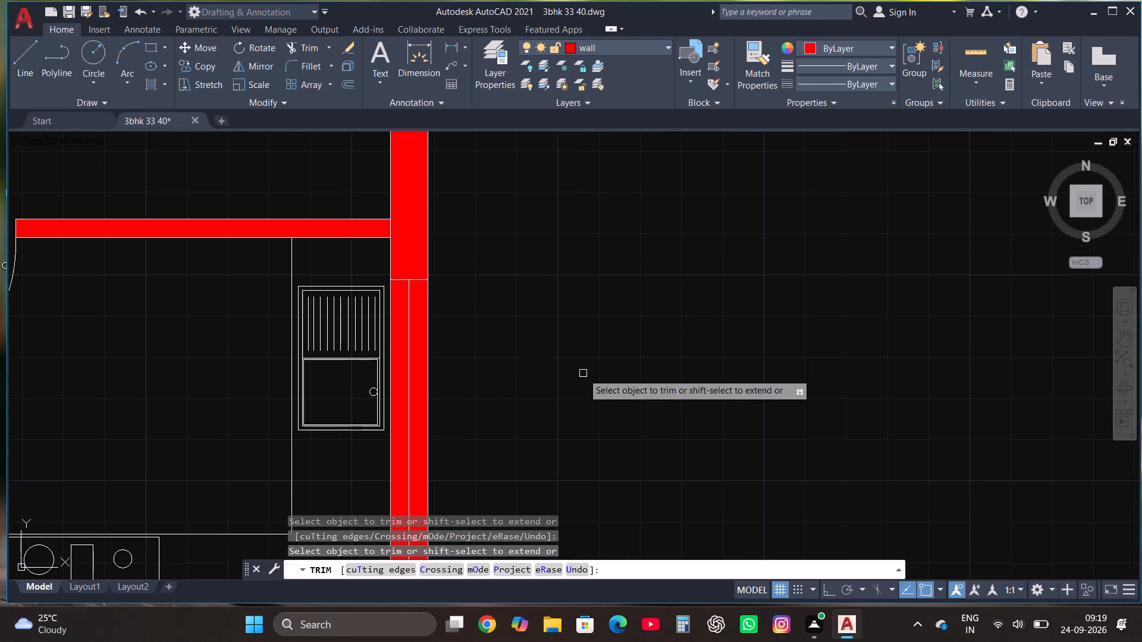
{"action": "left_click", "coordinate": [415, 379]}
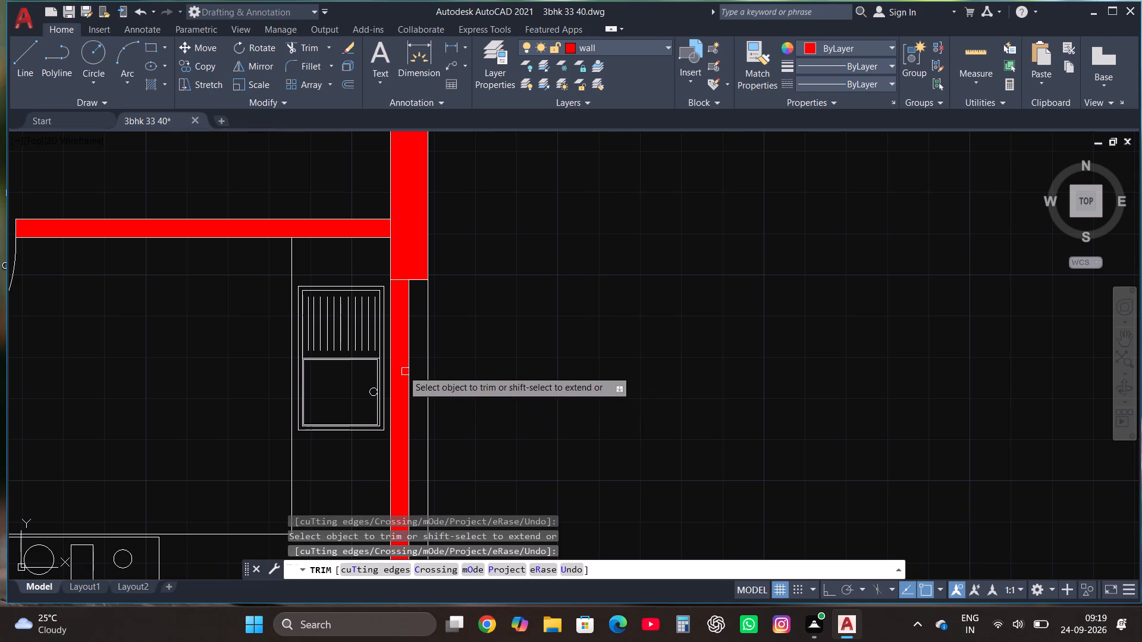
{"action": "left_click", "coordinate": [400, 369]}
Trim the solid hatch out of the living area's lower and upper window openings in the plan's right outer wall.
{"action": "scroll", "coordinate": [644, 407], "scroll_direction": "down", "scroll_amount": 3}
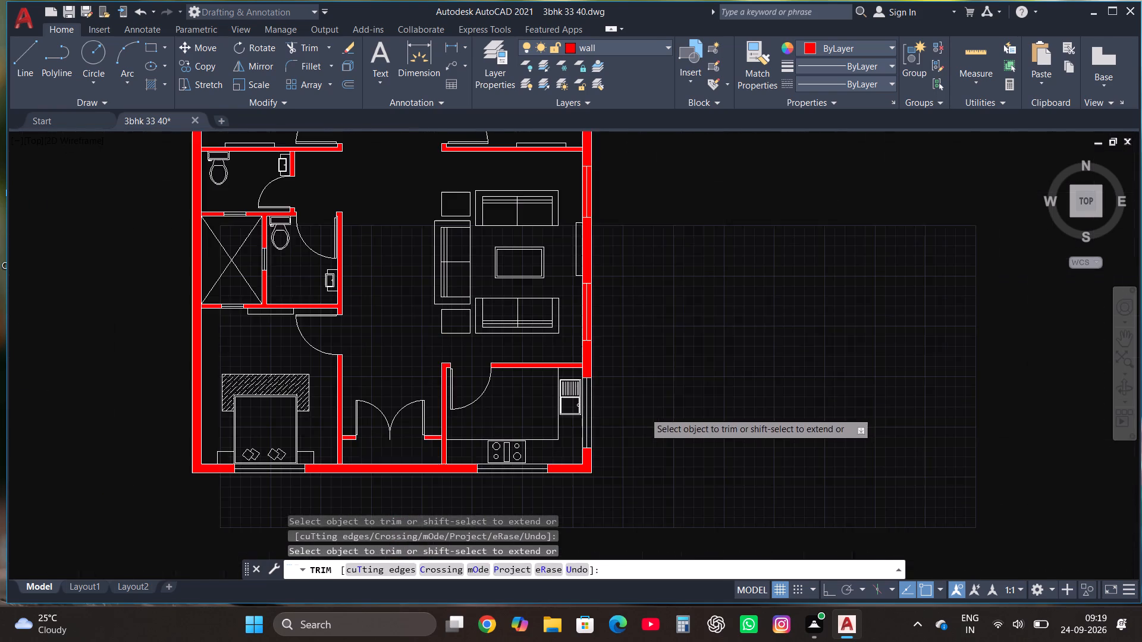
{"action": "scroll", "coordinate": [642, 301], "scroll_direction": "up", "scroll_amount": 3}
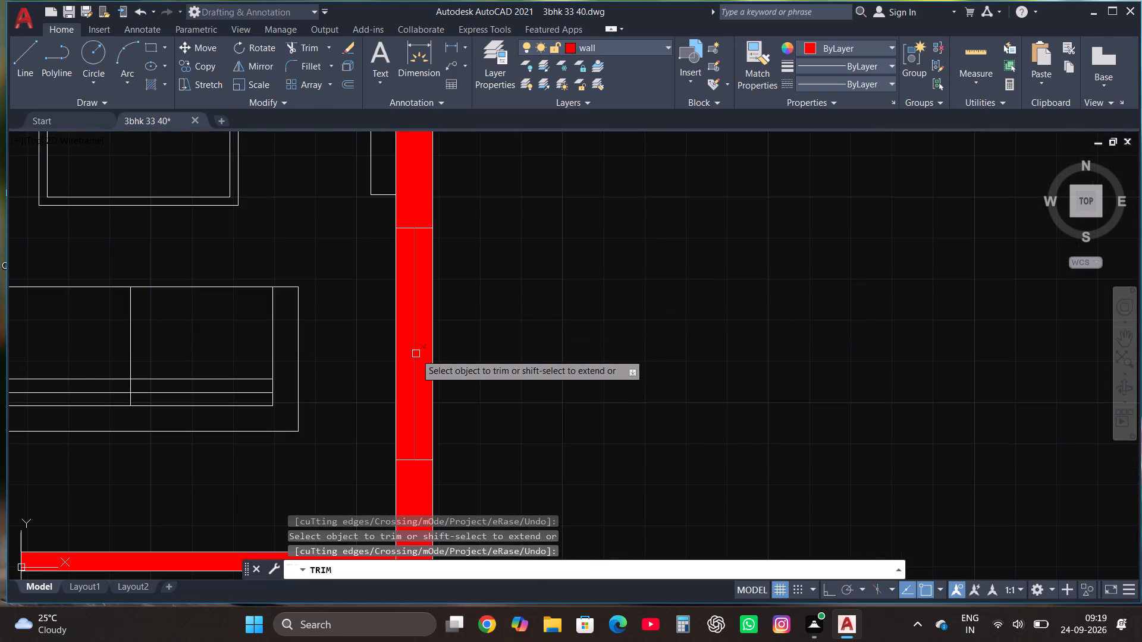
{"action": "left_click", "coordinate": [423, 358]}
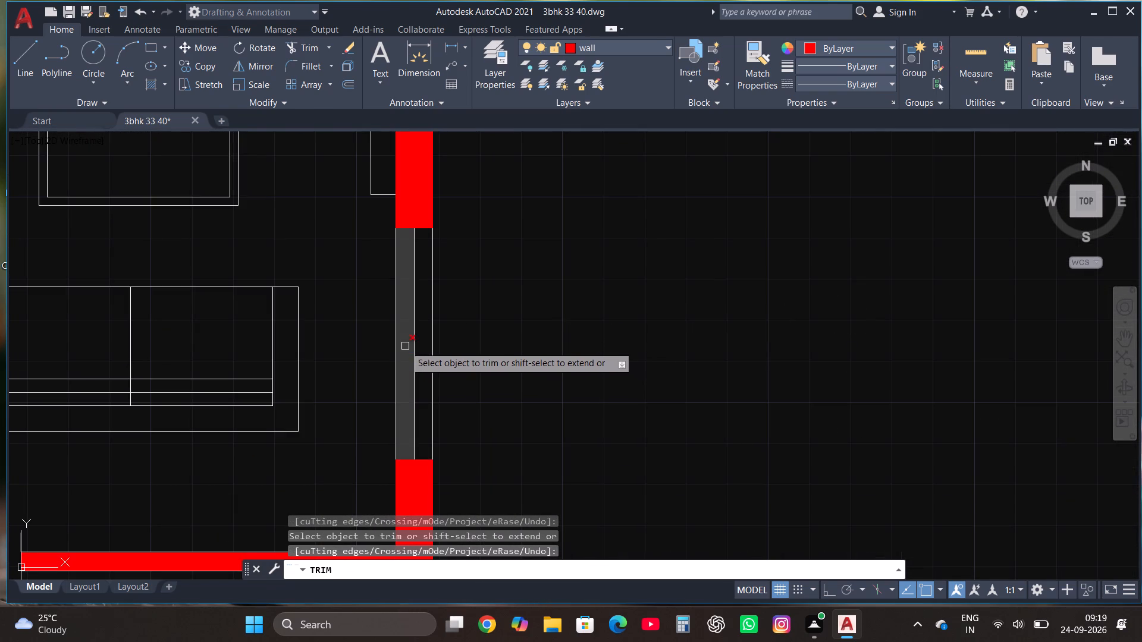
{"action": "left_click", "coordinate": [404, 346]}
{"action": "scroll", "coordinate": [613, 405], "scroll_direction": "down", "scroll_amount": 4}
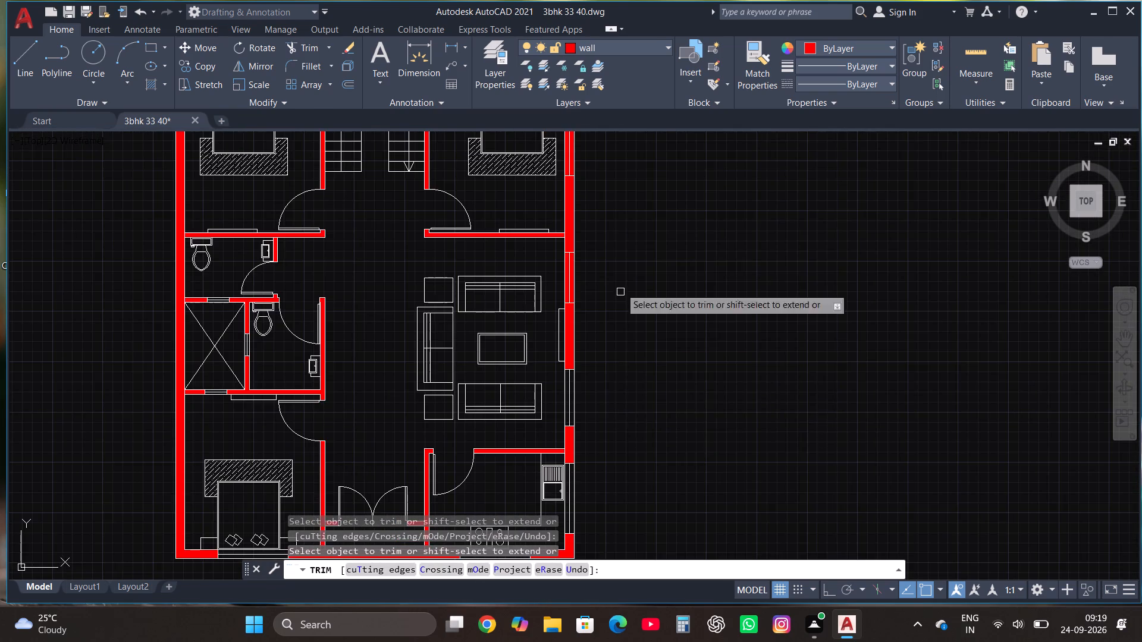
{"action": "scroll", "coordinate": [616, 232], "scroll_direction": "up", "scroll_amount": 3}
{"action": "left_click", "coordinate": [438, 408]}
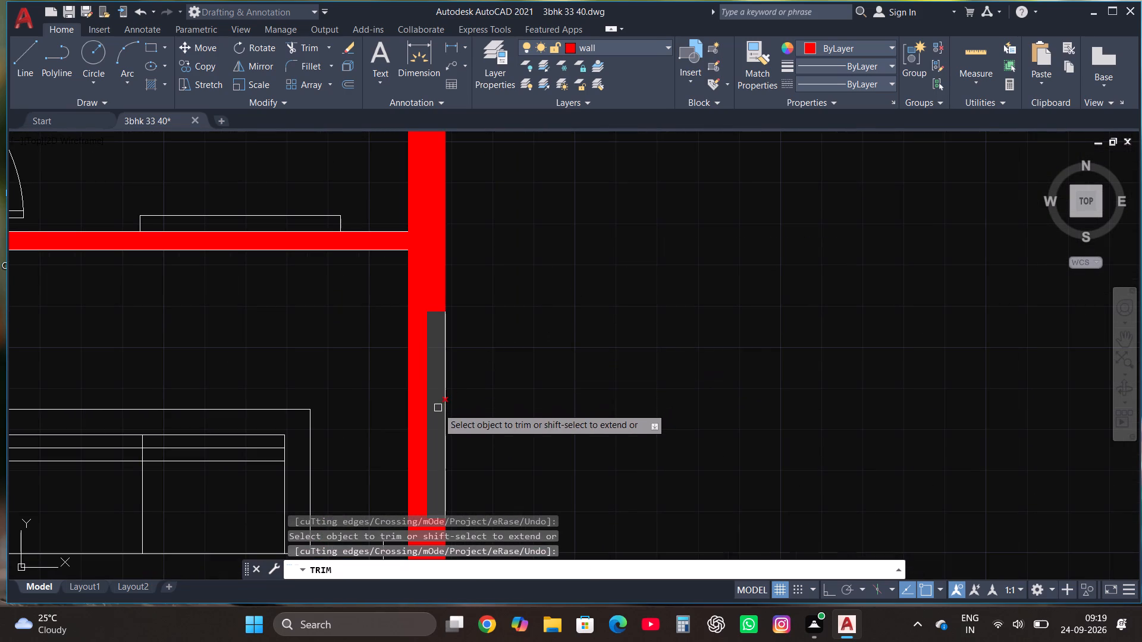
{"action": "left_click", "coordinate": [416, 396]}
Trim both strips of solid hatch out of the upper-right bedroom's window opening in the right outer wall and finish trimming.
{"action": "scroll", "coordinate": [729, 398], "scroll_direction": "down", "scroll_amount": 3}
{"action": "scroll", "coordinate": [699, 222], "scroll_direction": "up", "scroll_amount": 1}
{"action": "scroll", "coordinate": [665, 276], "scroll_direction": "up", "scroll_amount": 1}
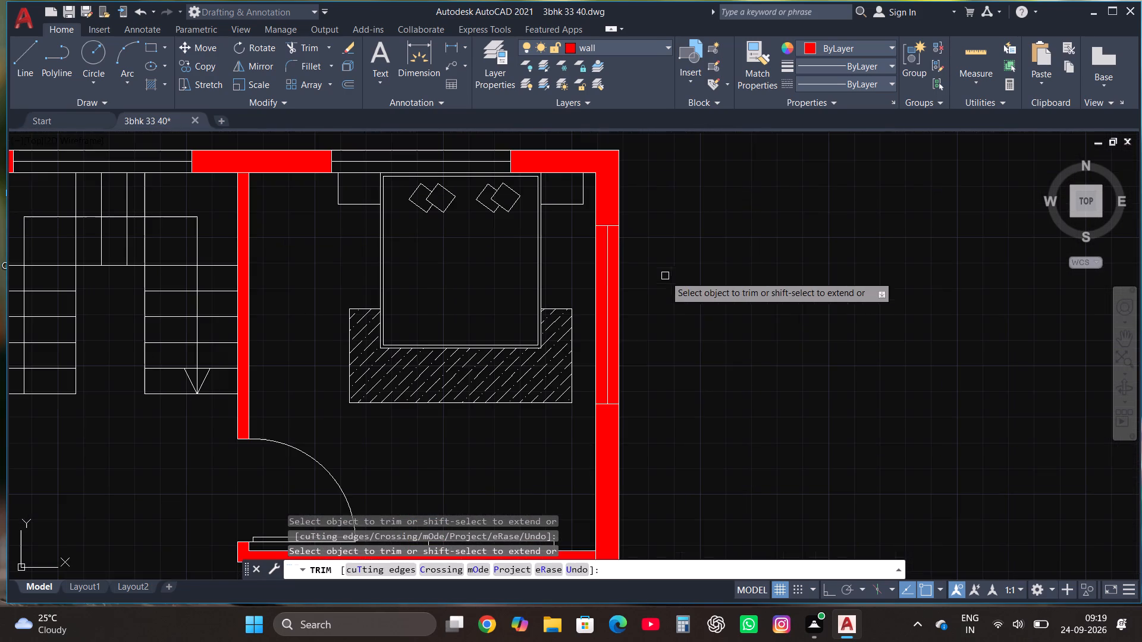
{"action": "left_click", "coordinate": [603, 347]}
{"action": "left_click", "coordinate": [614, 353]}
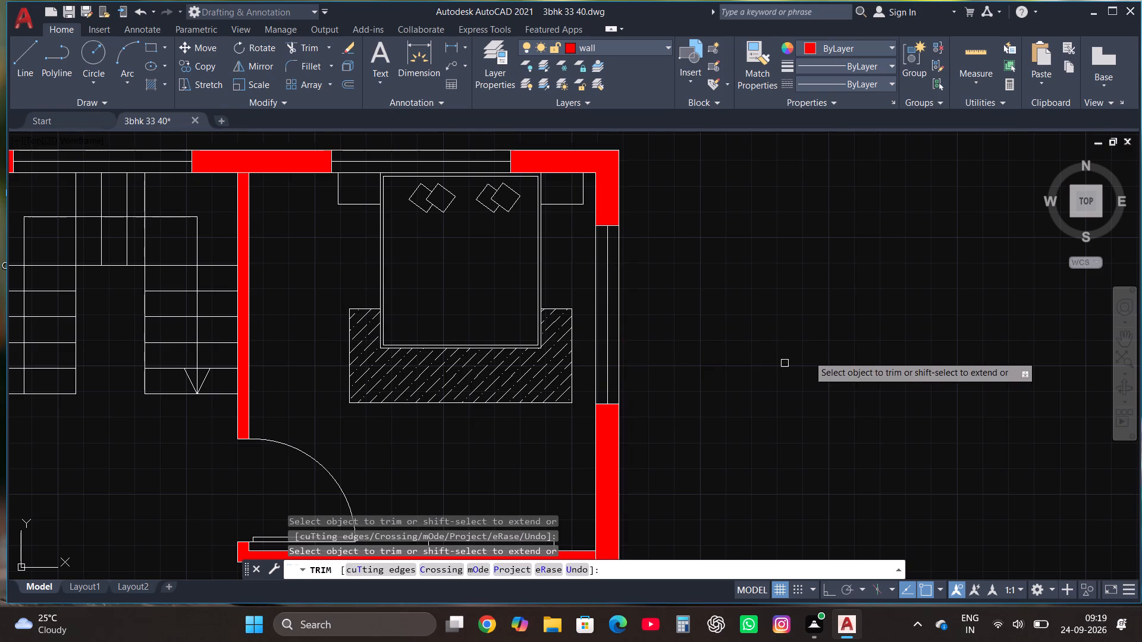
{"action": "scroll", "coordinate": [822, 344], "scroll_direction": "down", "scroll_amount": 2}
{"action": "scroll", "coordinate": [822, 292], "scroll_direction": "down", "scroll_amount": 1}
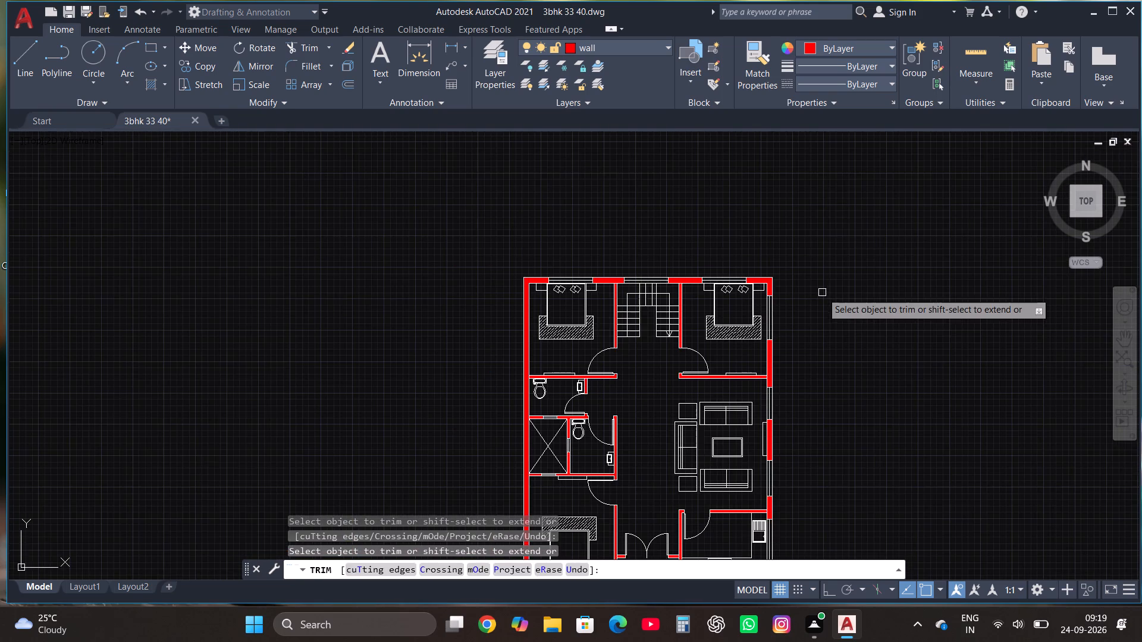
{"action": "scroll", "coordinate": [690, 350], "scroll_direction": "down", "scroll_amount": 1}
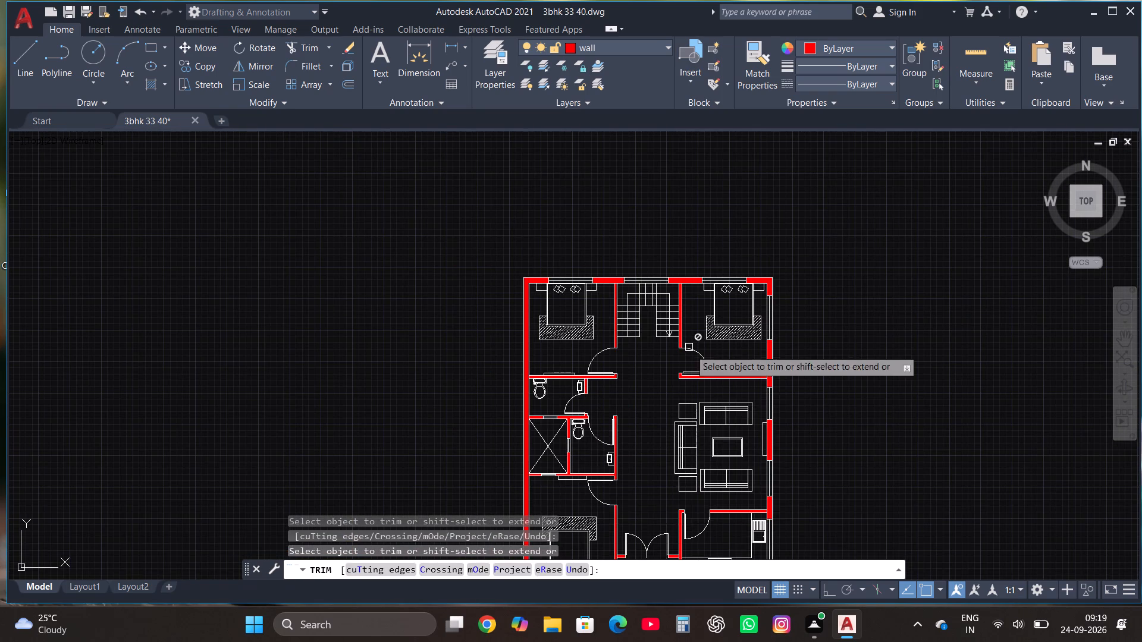
{"action": "scroll", "coordinate": [776, 427], "scroll_direction": "up", "scroll_amount": 1}
{"action": "key", "text": "Escape"}
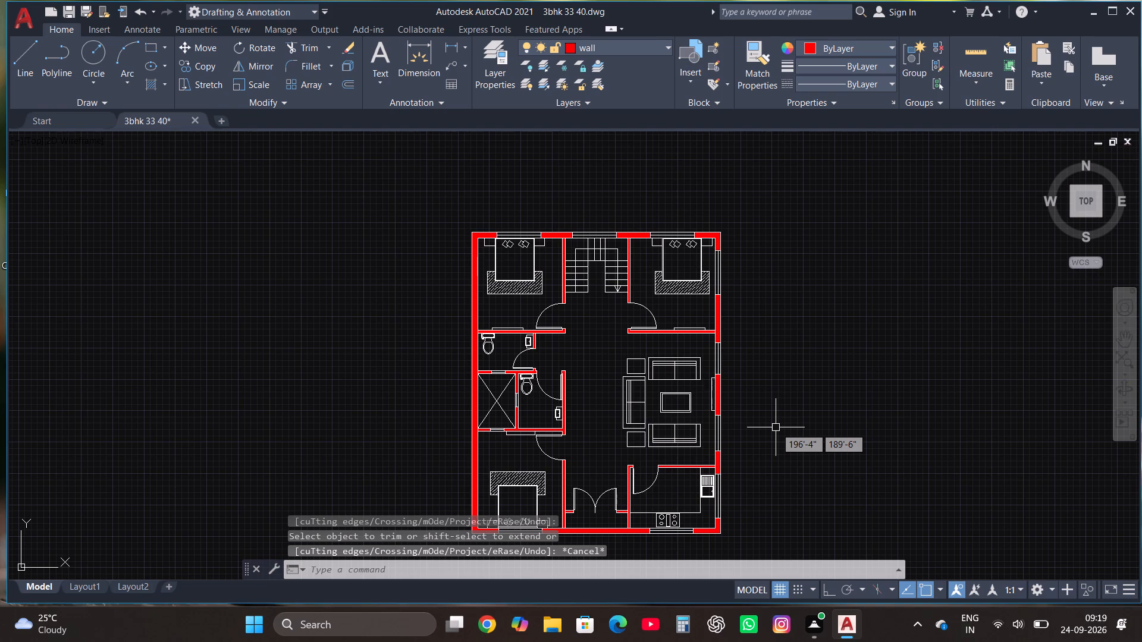
With layer 0 current, dimension the plan's overall width between the outer corners, placing the dimension line above the top wall.
{"action": "scroll", "coordinate": [563, 194], "scroll_direction": "up", "scroll_amount": 1}
{"action": "left_click", "coordinate": [631, 45]}
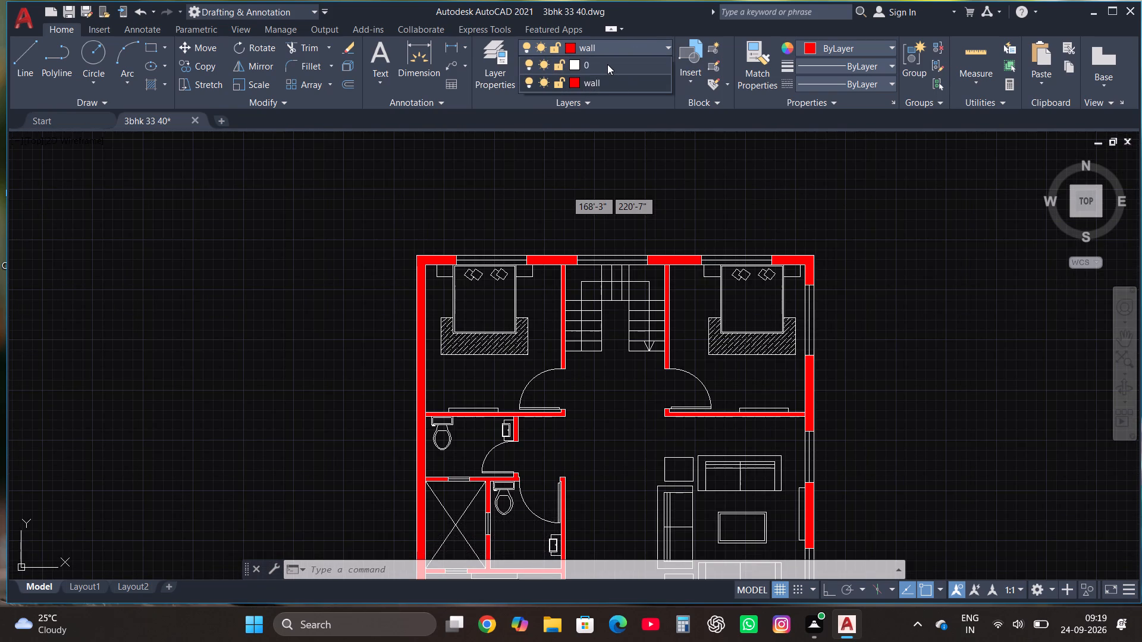
{"action": "left_click", "coordinate": [607, 64]}
{"action": "left_click", "coordinate": [423, 50]}
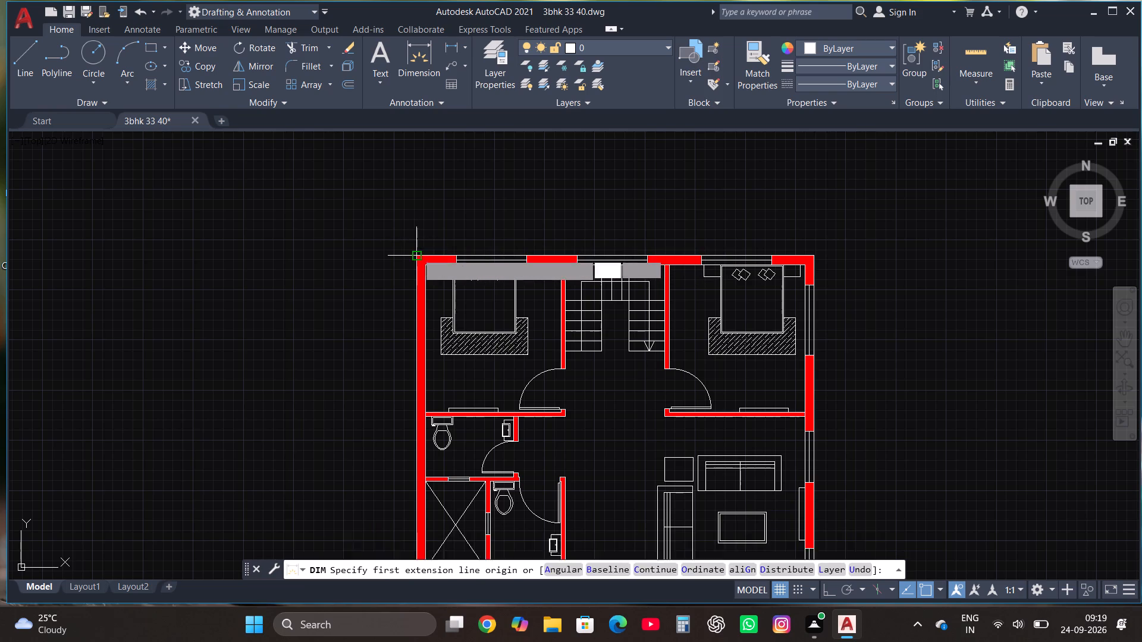
{"action": "left_click", "coordinate": [417, 253]}
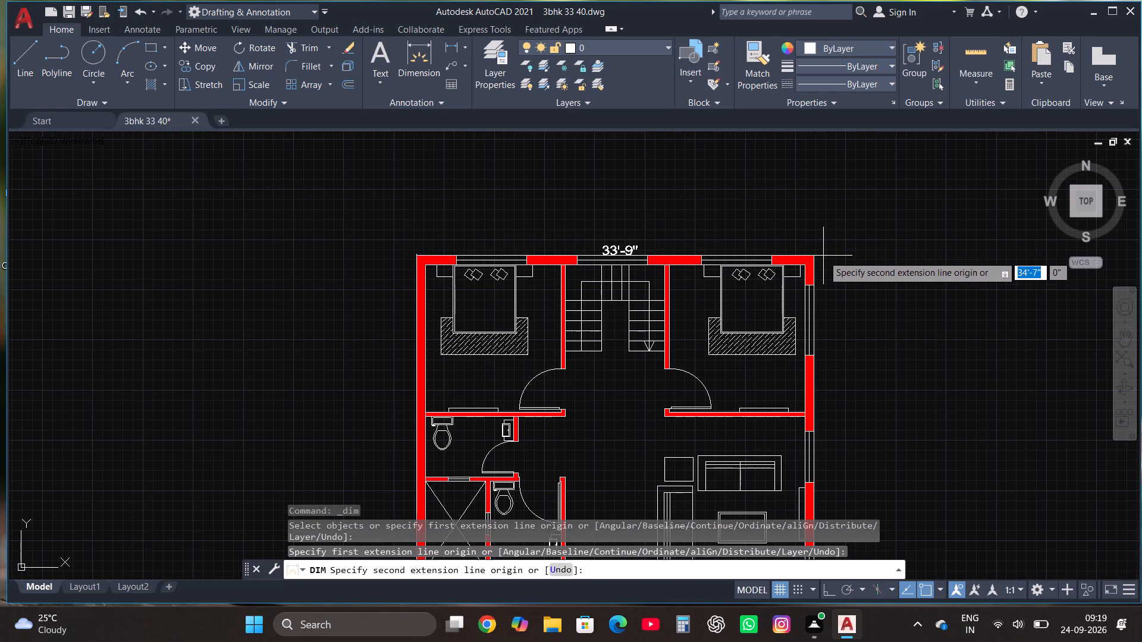
{"action": "left_click", "coordinate": [815, 258]}
{"action": "left_click", "coordinate": [806, 208]}
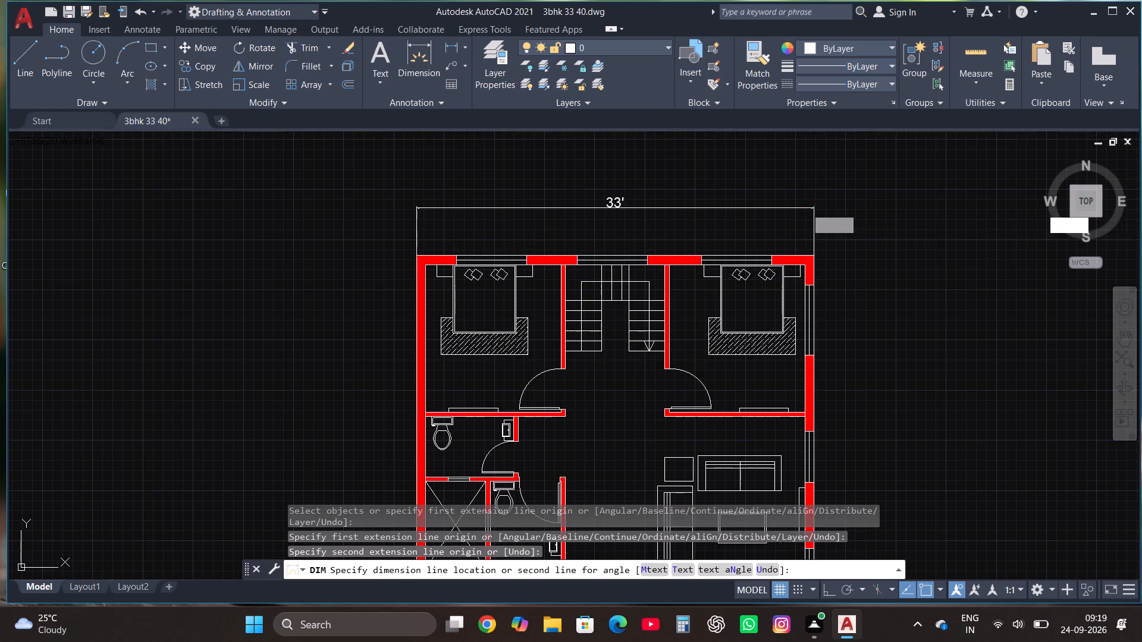
Dimension the plan's overall length between the right wall's outer corners, placing the dimension line just outside that wall.
{"action": "left_click", "coordinate": [409, 53]}
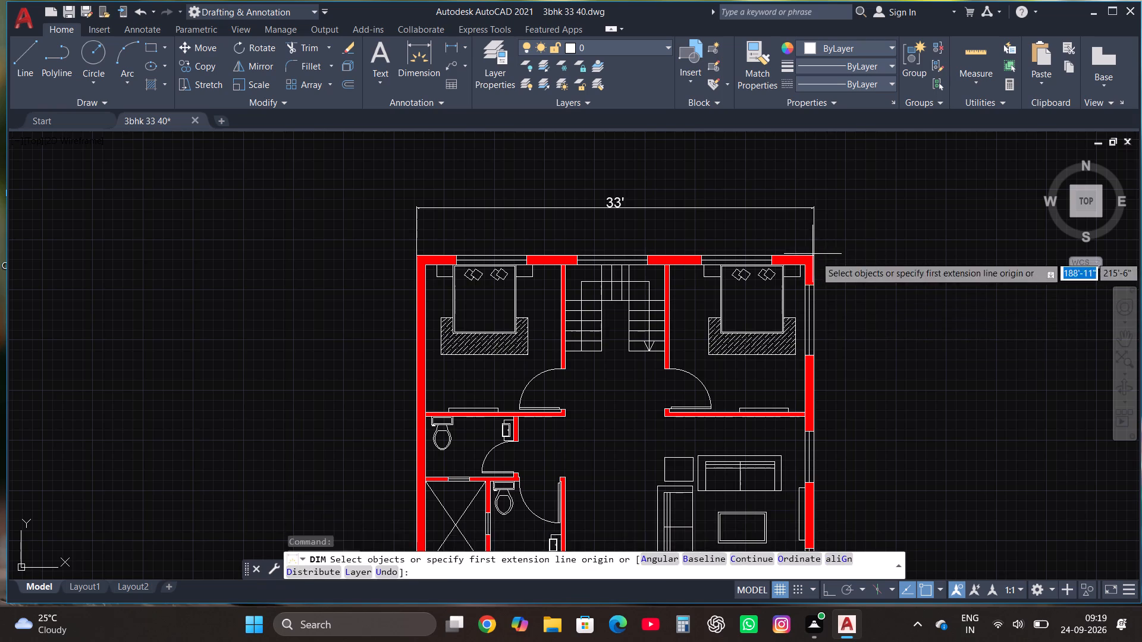
{"action": "scroll", "coordinate": [815, 256], "scroll_direction": "up", "scroll_amount": 5}
{"action": "left_click", "coordinate": [802, 247]}
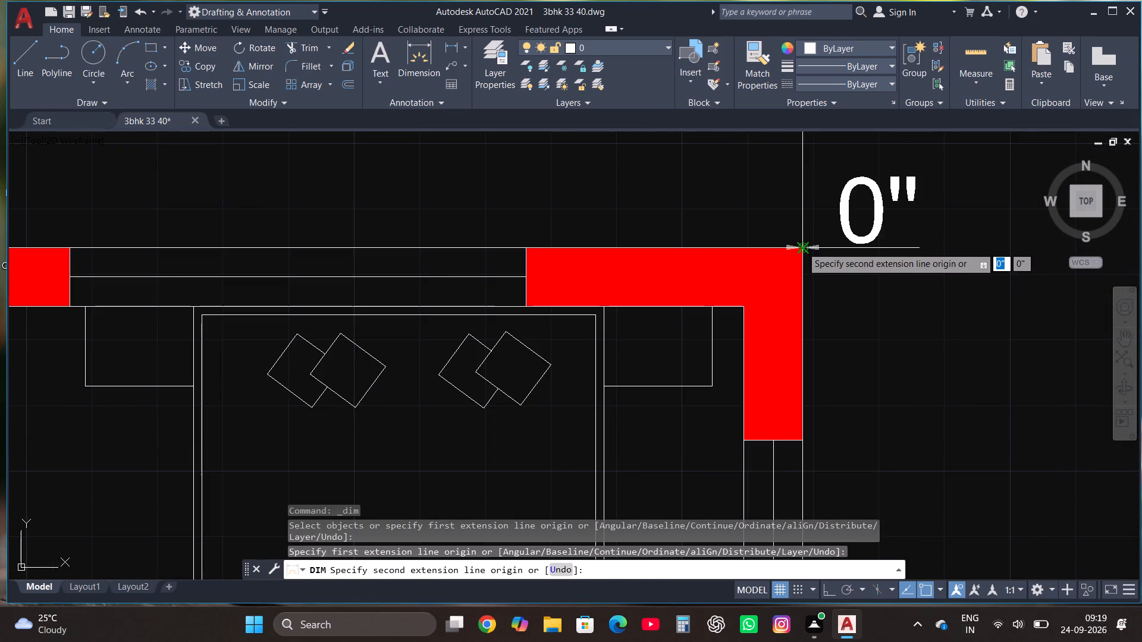
{"action": "scroll", "coordinate": [801, 240], "scroll_direction": "down", "scroll_amount": 10}
{"action": "scroll", "coordinate": [795, 490], "scroll_direction": "up", "scroll_amount": 5}
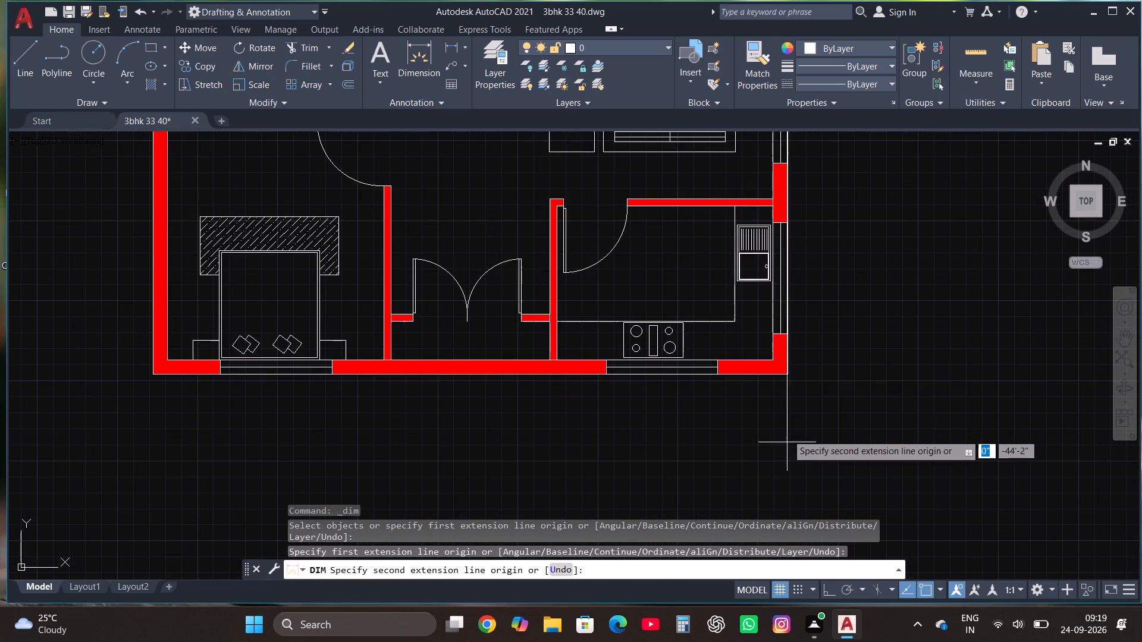
{"action": "left_click", "coordinate": [788, 373]}
{"action": "scroll", "coordinate": [788, 373], "scroll_direction": "down", "scroll_amount": 3}
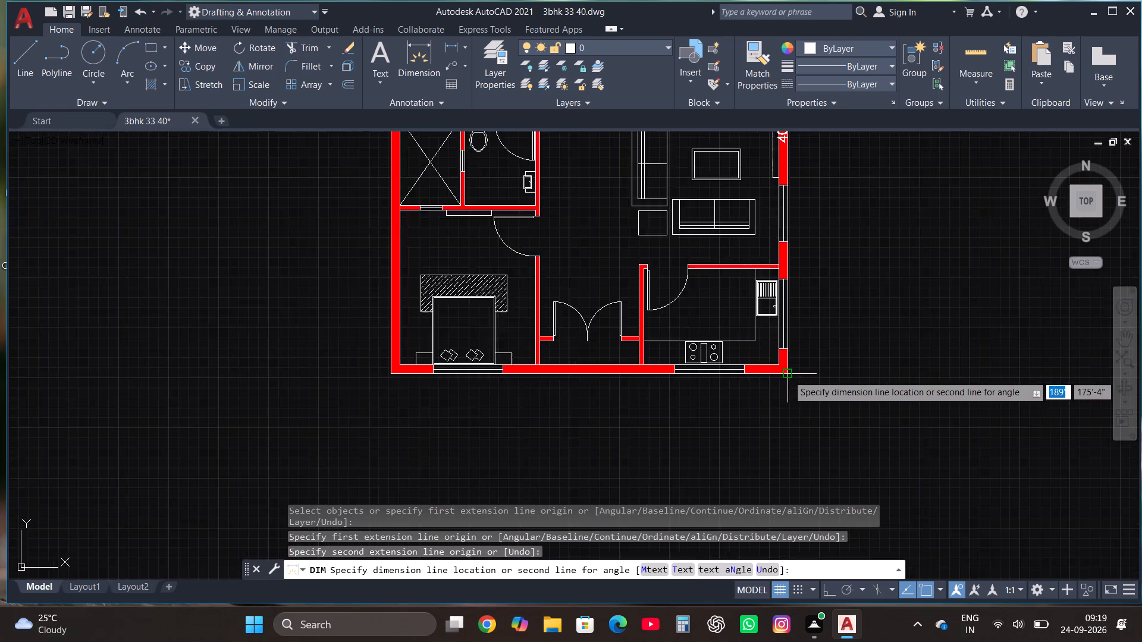
{"action": "left_click", "coordinate": [811, 374]}
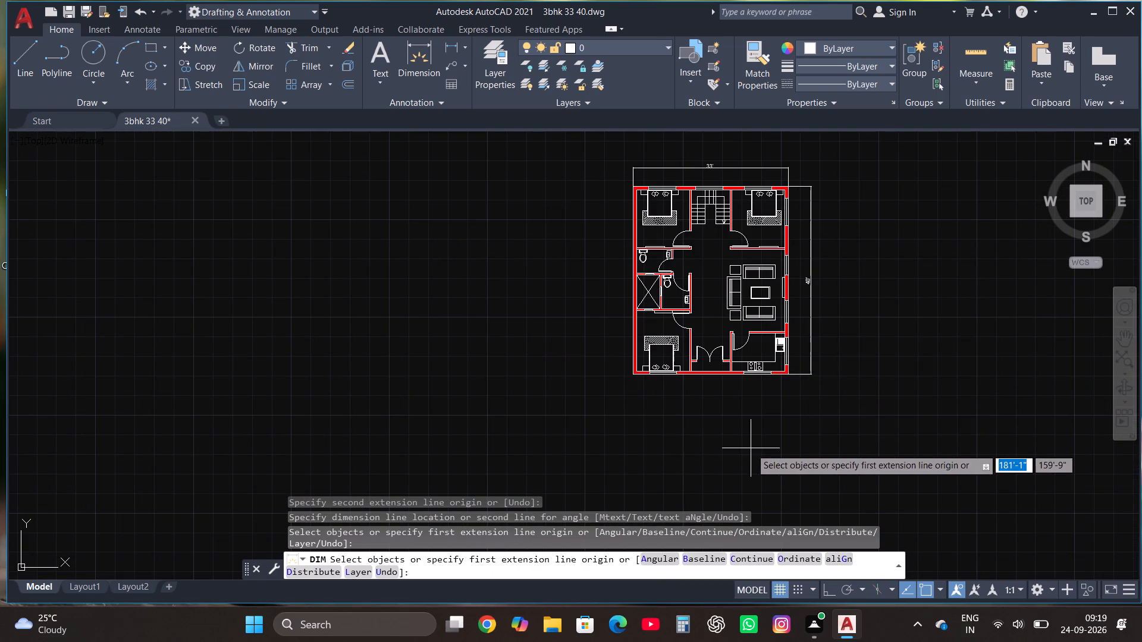
Start a multiline text box below the bed in the upper-left bedroom.
{"action": "scroll", "coordinate": [750, 449], "scroll_direction": "down", "scroll_amount": 1}
{"action": "scroll", "coordinate": [739, 295], "scroll_direction": "up", "scroll_amount": 3}
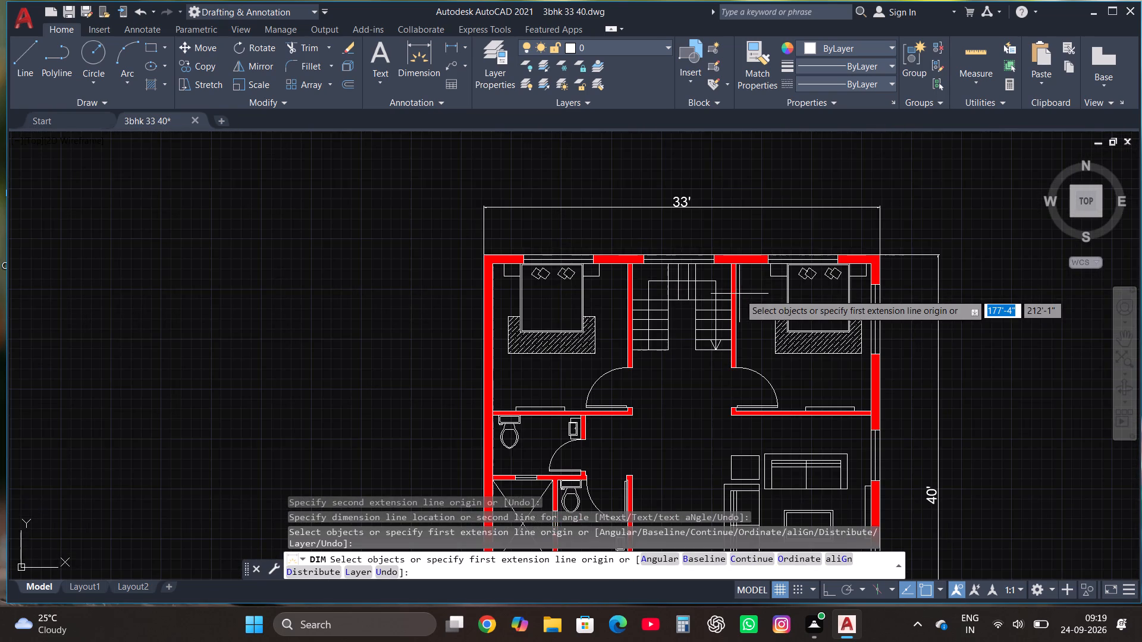
{"action": "left_click", "coordinate": [369, 53]}
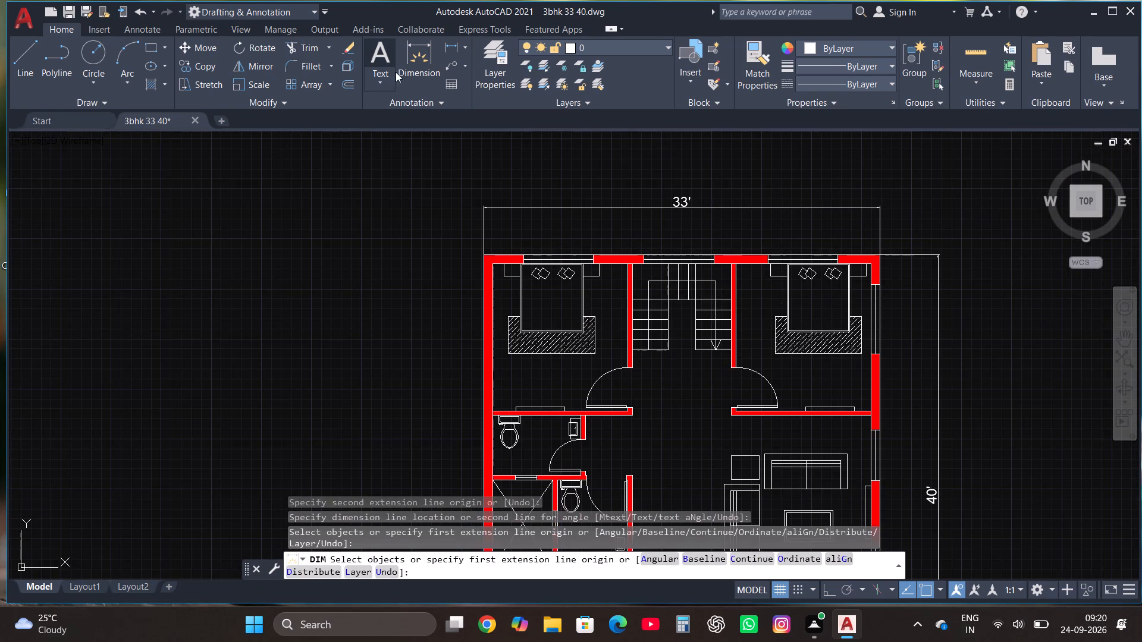
{"action": "left_click", "coordinate": [507, 388]}
{"action": "left_click", "coordinate": [569, 366]}
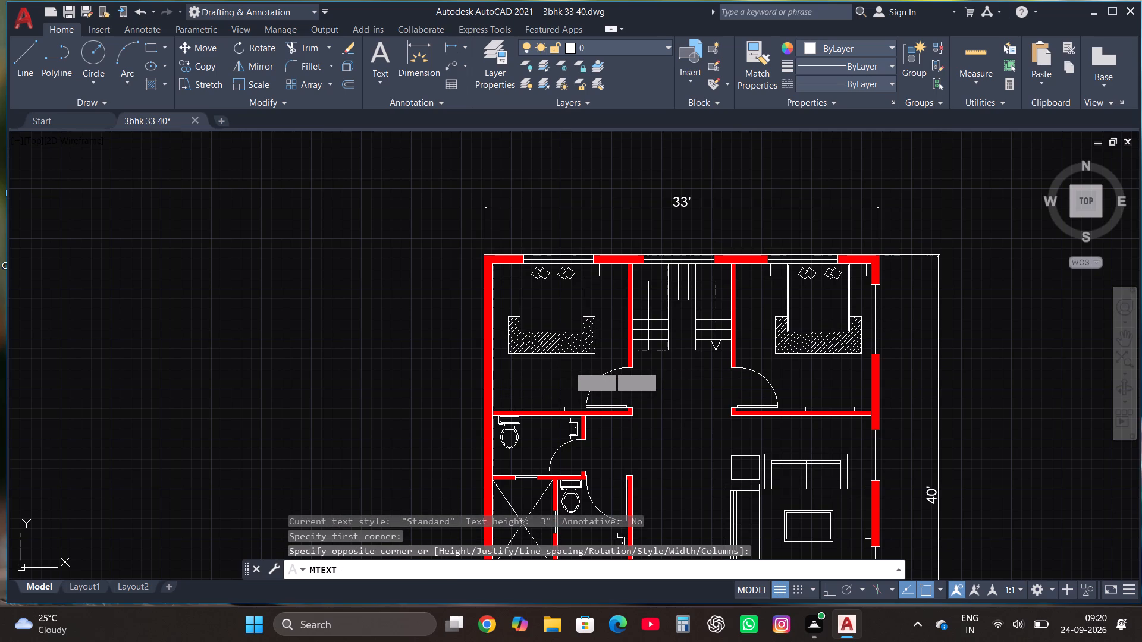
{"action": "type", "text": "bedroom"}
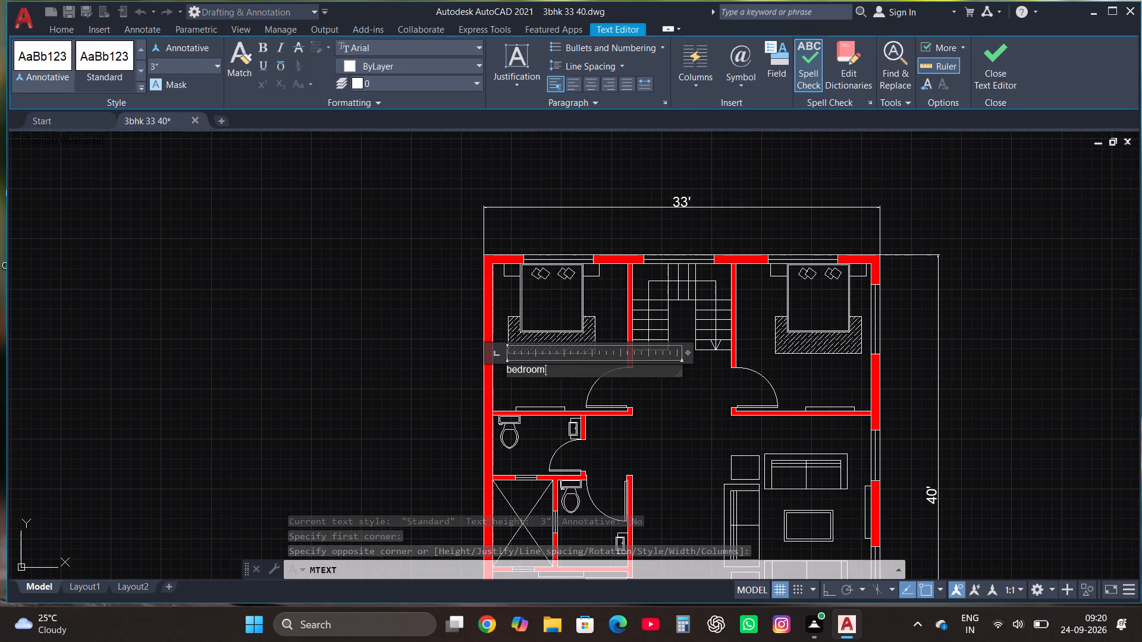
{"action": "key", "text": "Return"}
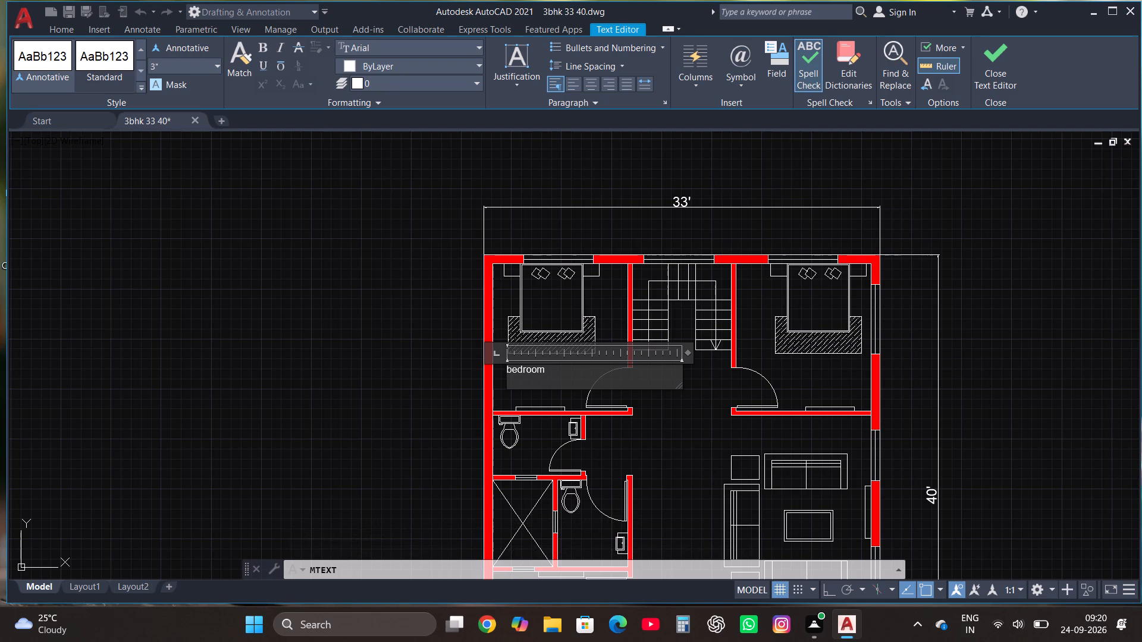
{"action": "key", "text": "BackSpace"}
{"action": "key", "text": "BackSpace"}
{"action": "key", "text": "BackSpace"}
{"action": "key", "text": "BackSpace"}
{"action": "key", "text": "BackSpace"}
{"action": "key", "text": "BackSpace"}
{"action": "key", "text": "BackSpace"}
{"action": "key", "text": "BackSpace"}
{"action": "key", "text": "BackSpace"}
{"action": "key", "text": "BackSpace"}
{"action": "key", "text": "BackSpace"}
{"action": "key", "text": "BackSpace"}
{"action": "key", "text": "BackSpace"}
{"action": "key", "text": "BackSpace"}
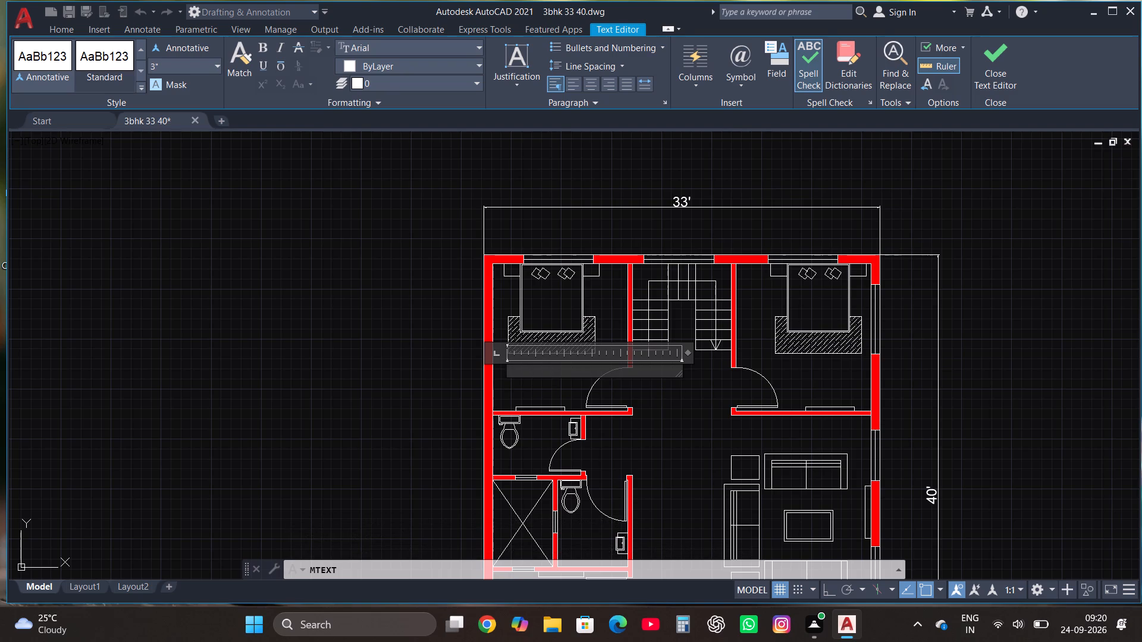
Enter the label BEDROOM with 11'3"*12'3" on a second line and finish the text.
{"action": "type", "text": "BEDROOM"}
{"action": "key", "text": "Return"}
{"action": "type", "text": "11'"}
{"action": "type", "text": "3\"*"}
{"action": "type", "text": "12'3"}
{"action": "key", "text": "shift+quotedbl"}
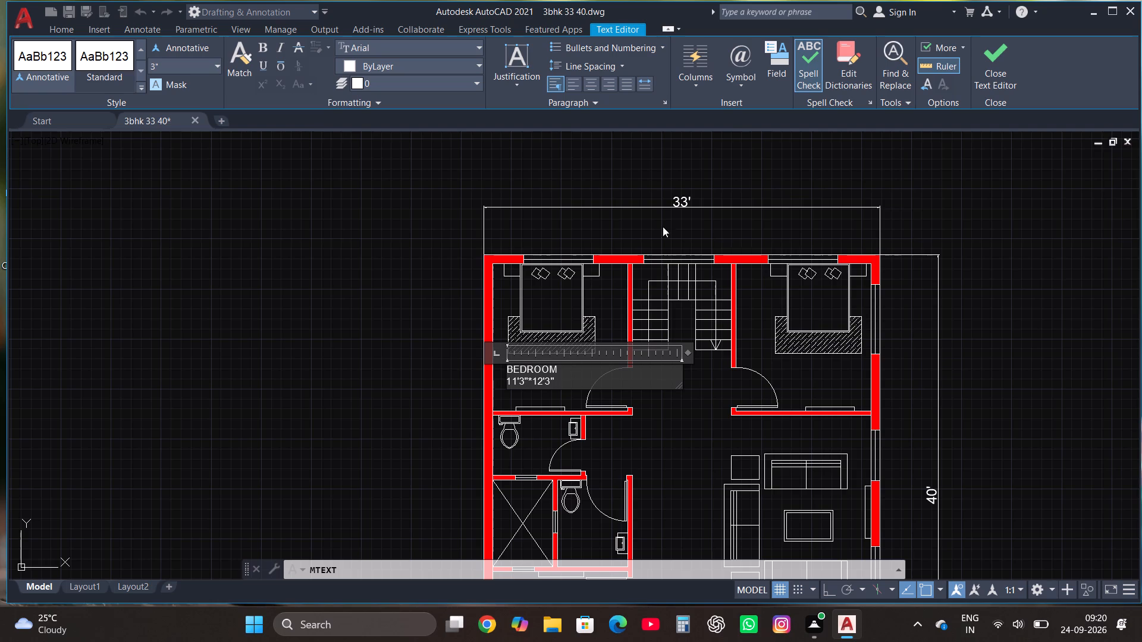
{"action": "left_click", "coordinate": [993, 51]}
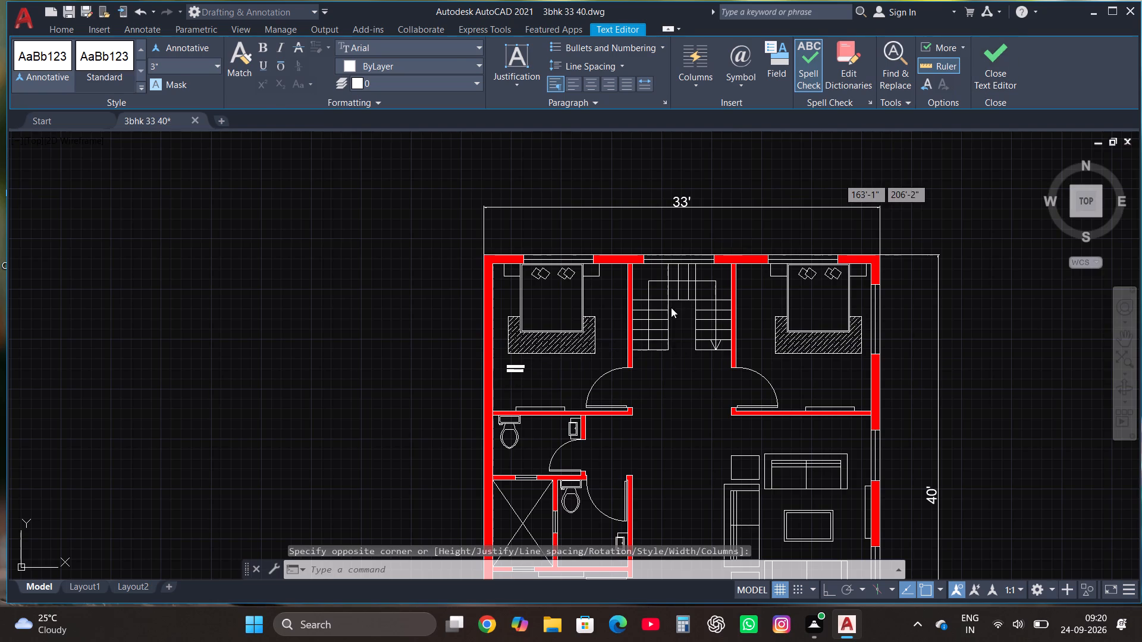
Scale up the upper-left bedroom's label from a base point on the text until it spans about half the room's width.
{"action": "left_click", "coordinate": [520, 365]}
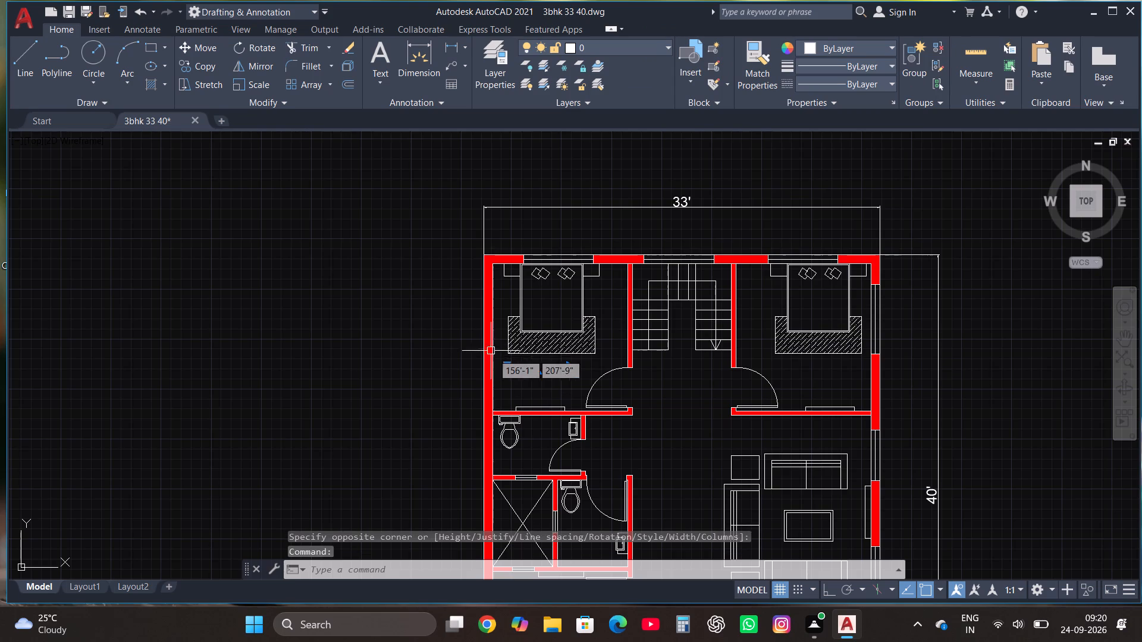
{"action": "left_click", "coordinate": [253, 75]}
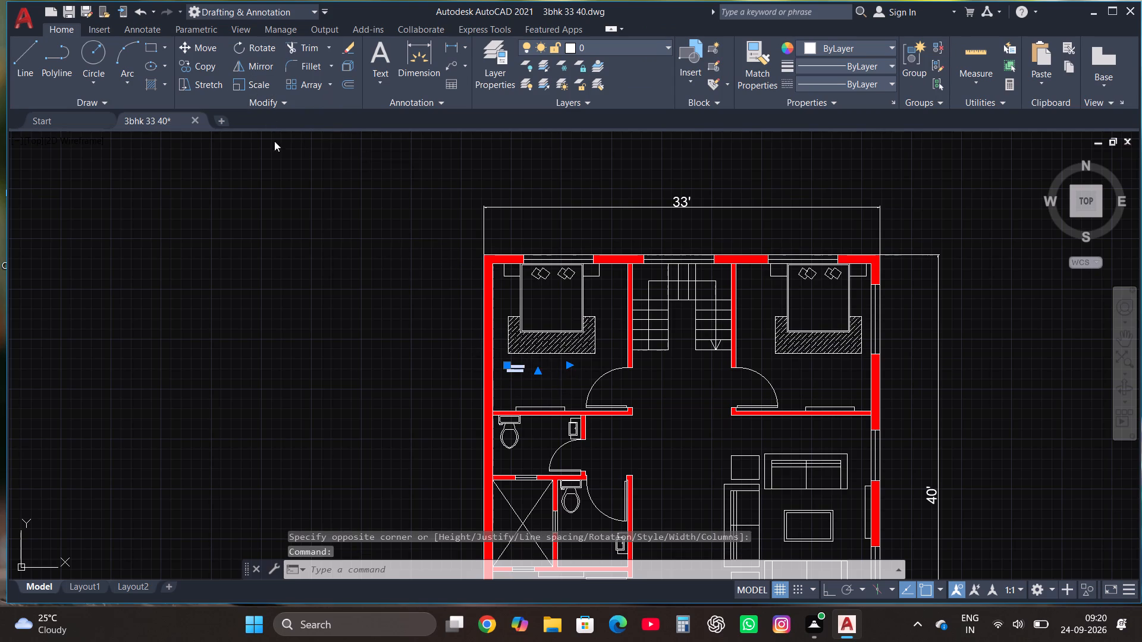
{"action": "left_click", "coordinate": [259, 89]}
{"action": "left_click", "coordinate": [516, 369]}
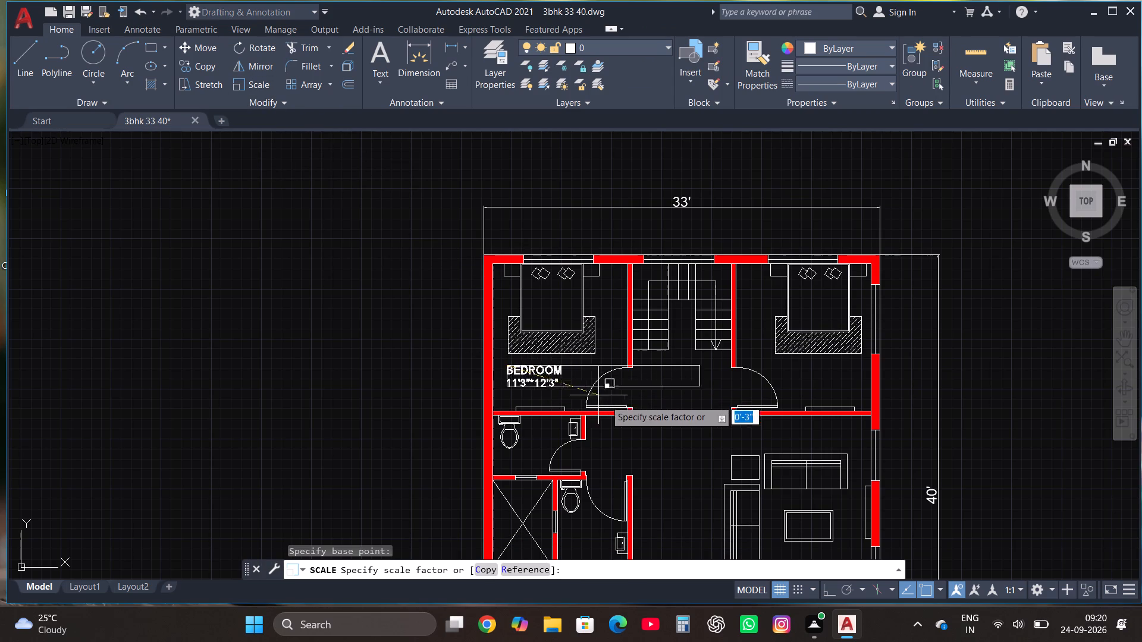
{"action": "left_click", "coordinate": [628, 405]}
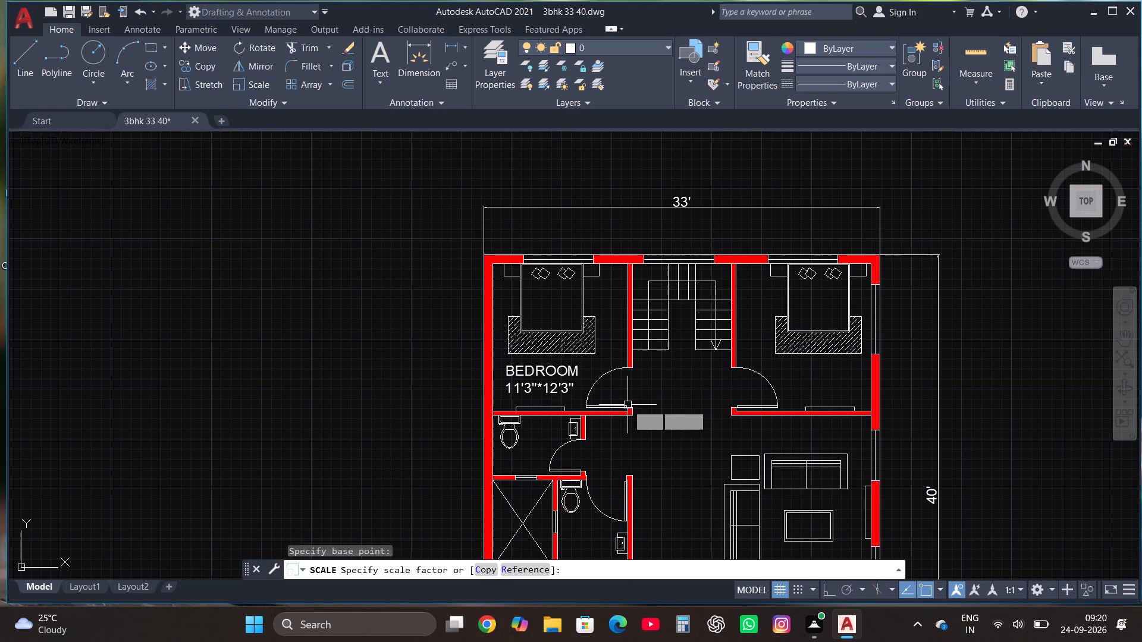
Copy the enlarged bedroom label in Multiple mode, placing the first copy below the bed in the upper-right bedroom.
{"action": "left_click", "coordinate": [527, 371]}
{"action": "left_click", "coordinate": [200, 68]}
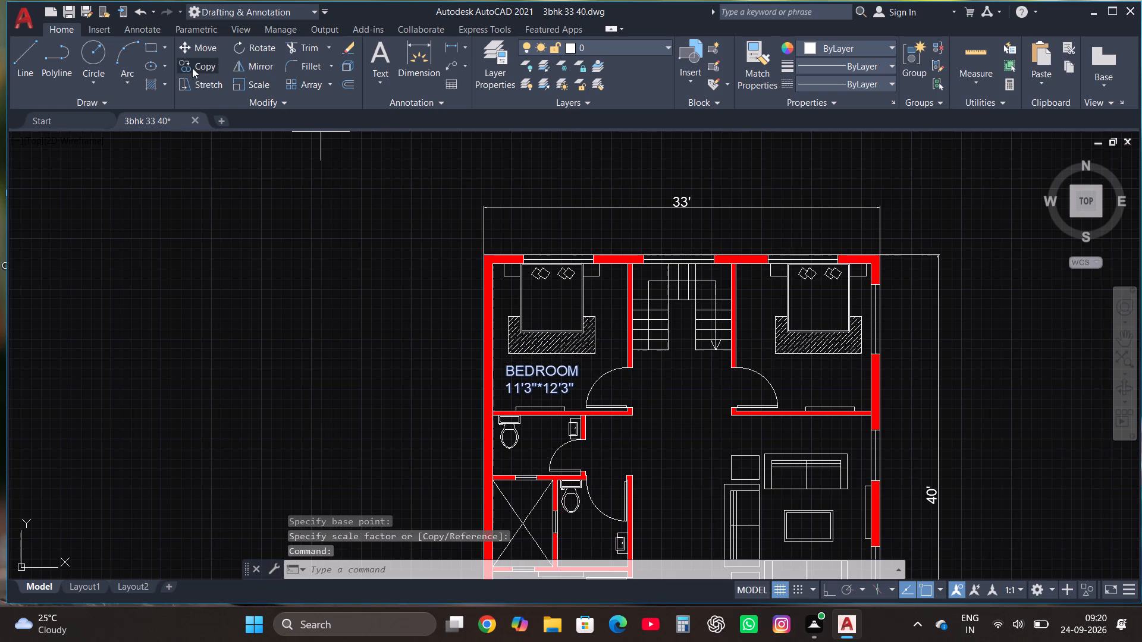
{"action": "left_click", "coordinate": [567, 568]}
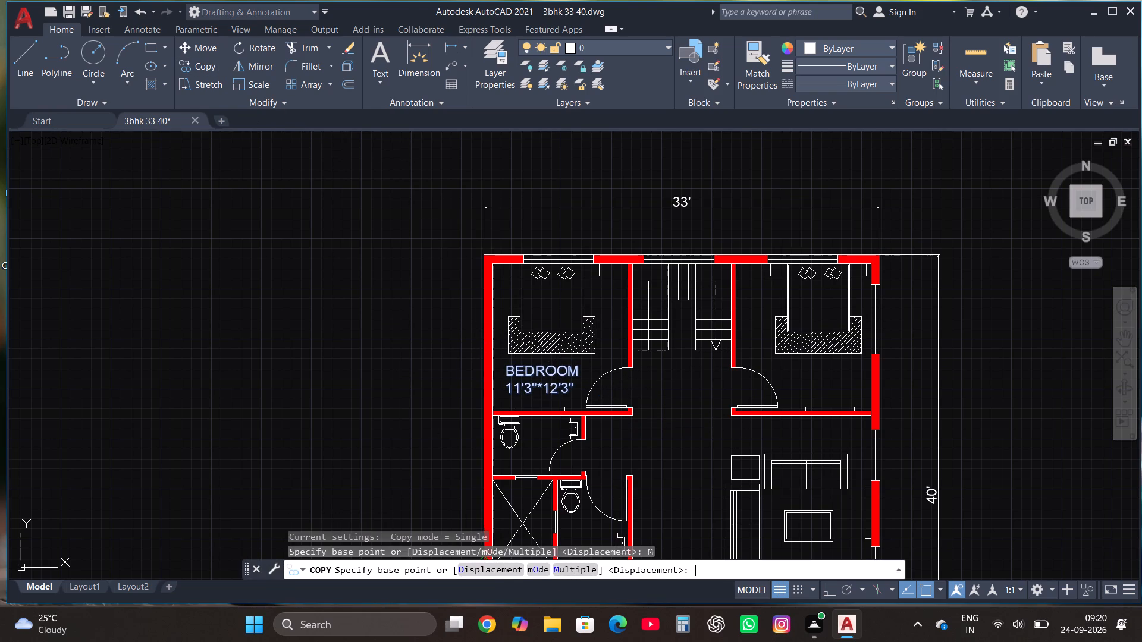
{"action": "left_click", "coordinate": [528, 369]}
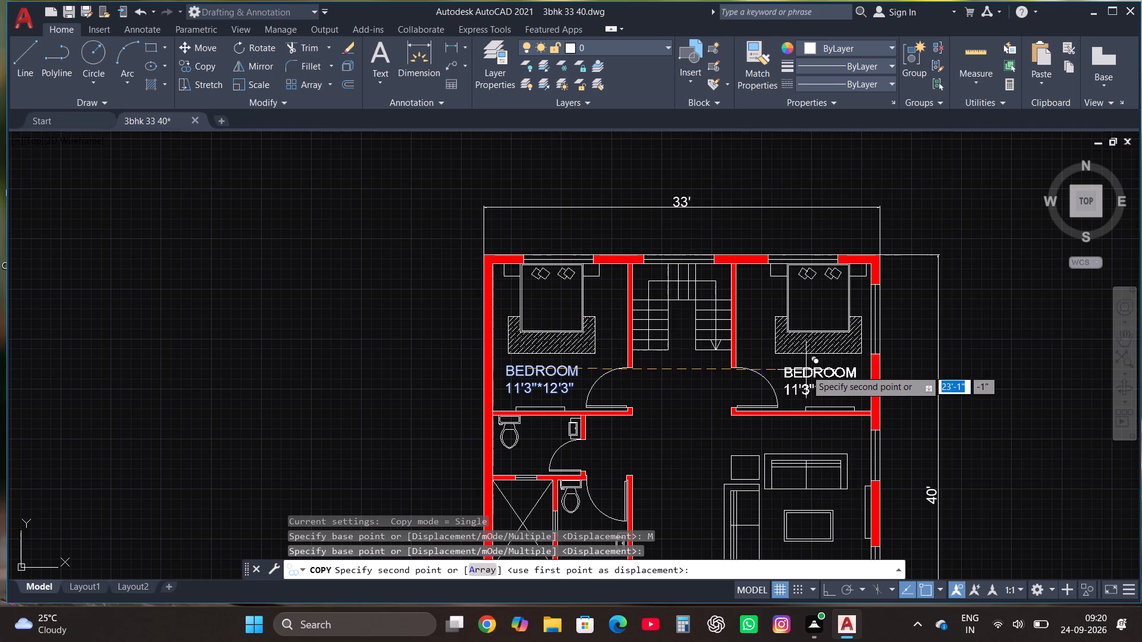
{"action": "left_click", "coordinate": [806, 370]}
Place further copies of the bedroom label above the living-room sofas and in the upper toilet, the crossed duct and the lower toilet.
{"action": "scroll", "coordinate": [770, 310], "scroll_direction": "down", "scroll_amount": 1}
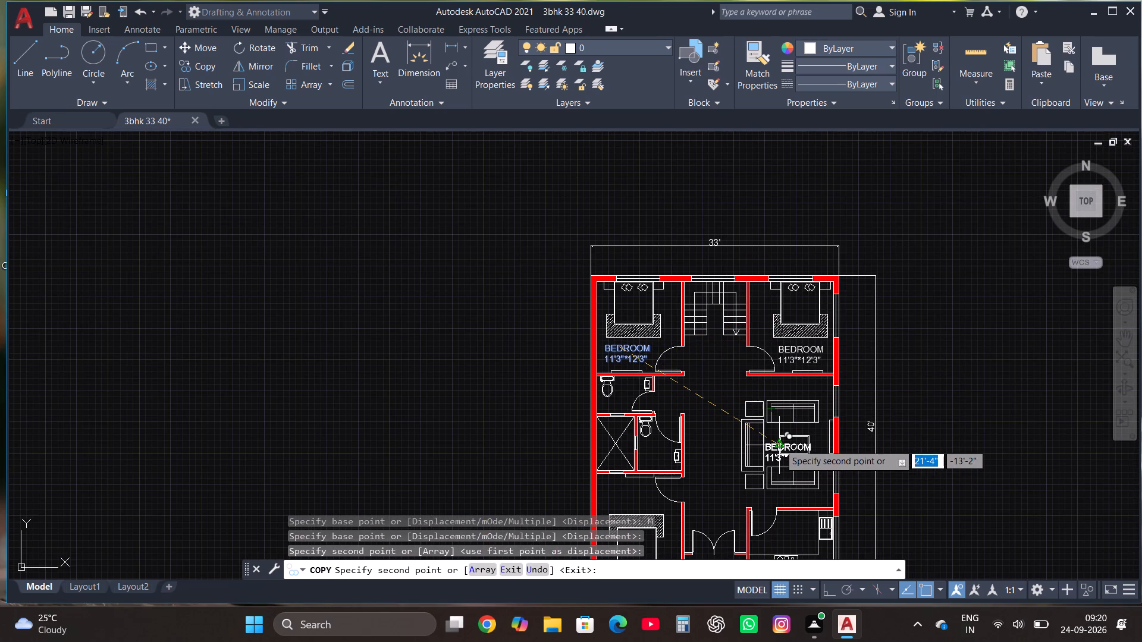
{"action": "scroll", "coordinate": [771, 420], "scroll_direction": "up", "scroll_amount": 1}
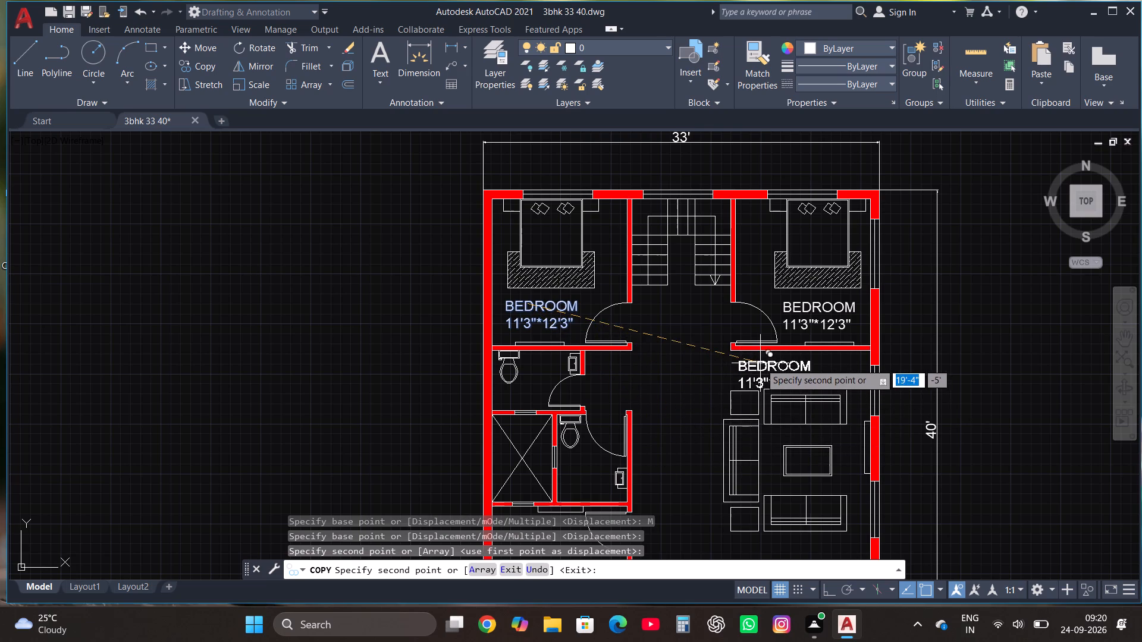
{"action": "left_click", "coordinate": [763, 361]}
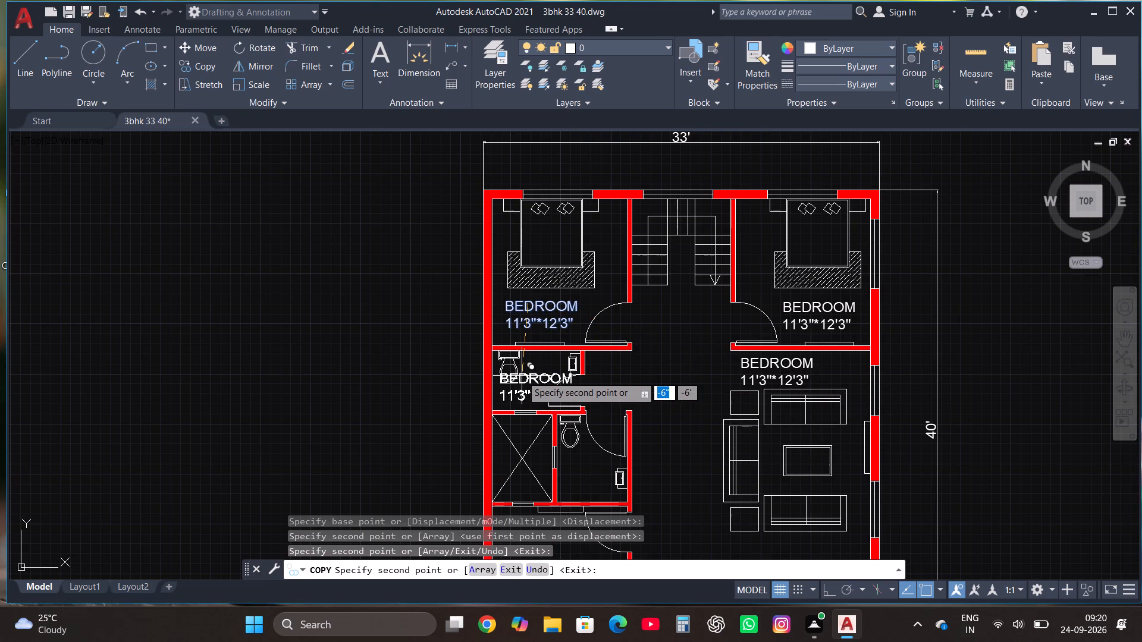
{"action": "left_click", "coordinate": [522, 376]}
{"action": "scroll", "coordinate": [581, 350], "scroll_direction": "down", "scroll_amount": 1}
{"action": "scroll", "coordinate": [551, 416], "scroll_direction": "up", "scroll_amount": 2}
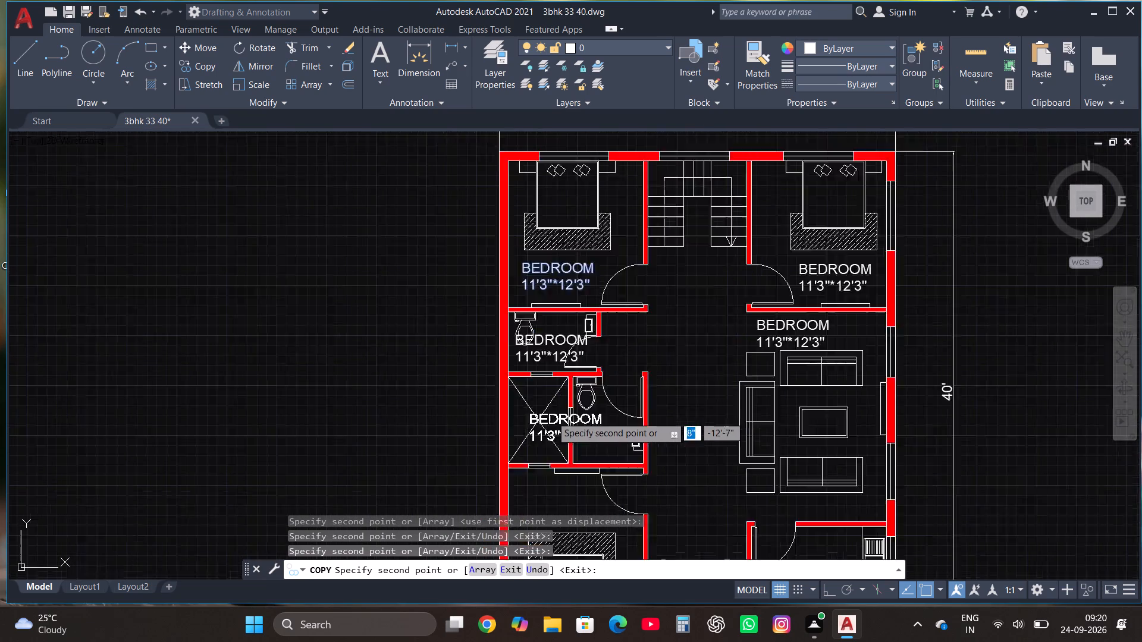
{"action": "left_click", "coordinate": [491, 404]}
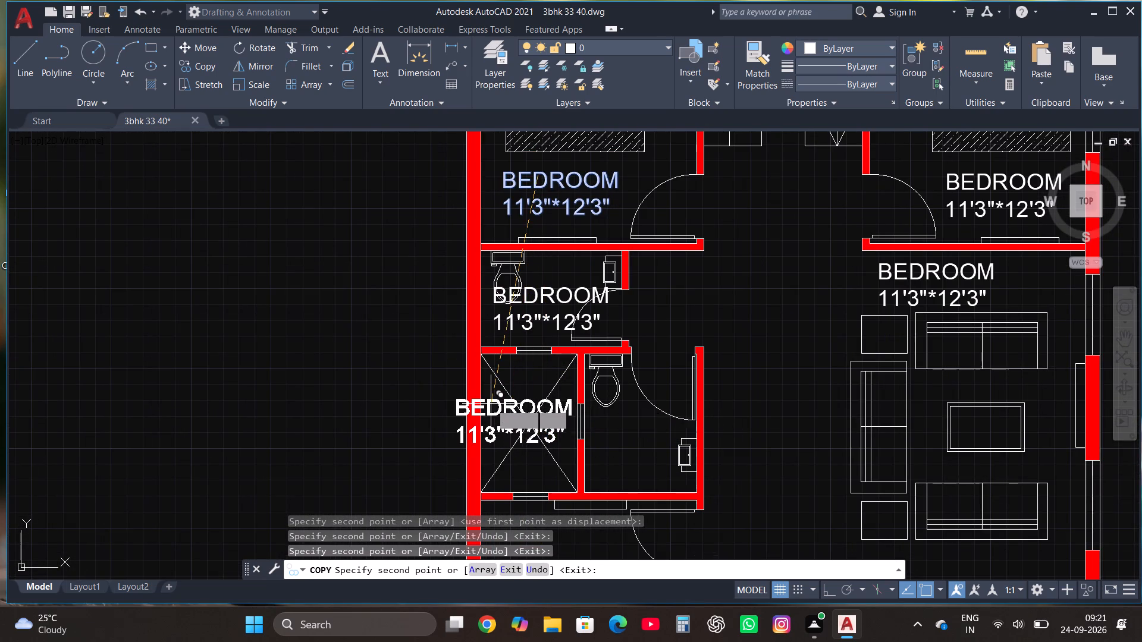
{"action": "left_click", "coordinate": [625, 414]}
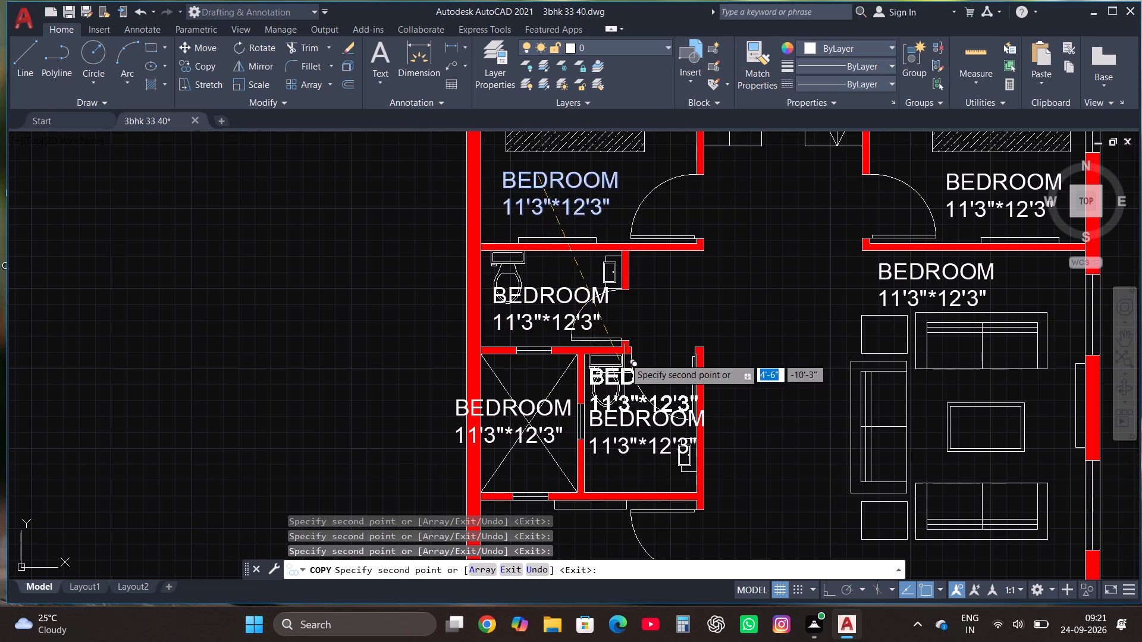
Place the remaining label copies above the lower-left bedroom's bed, above the double entrance door and in the kitchen, and finish copying.
{"action": "scroll", "coordinate": [624, 333], "scroll_direction": "down", "scroll_amount": 3}
{"action": "scroll", "coordinate": [622, 438], "scroll_direction": "up", "scroll_amount": 2}
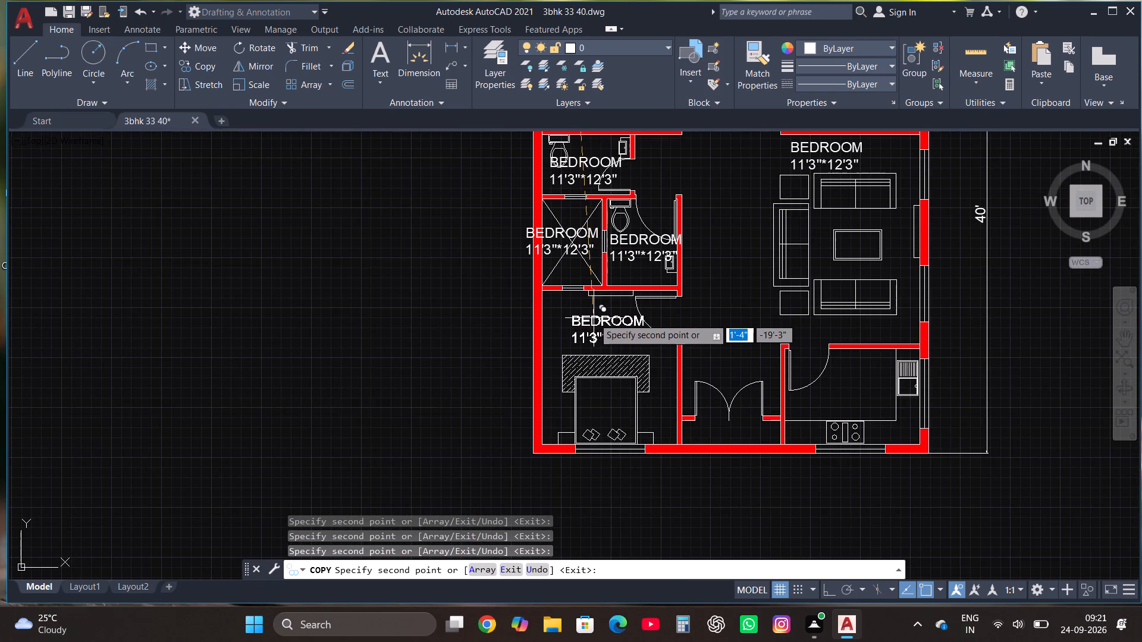
{"action": "left_click", "coordinate": [588, 320]}
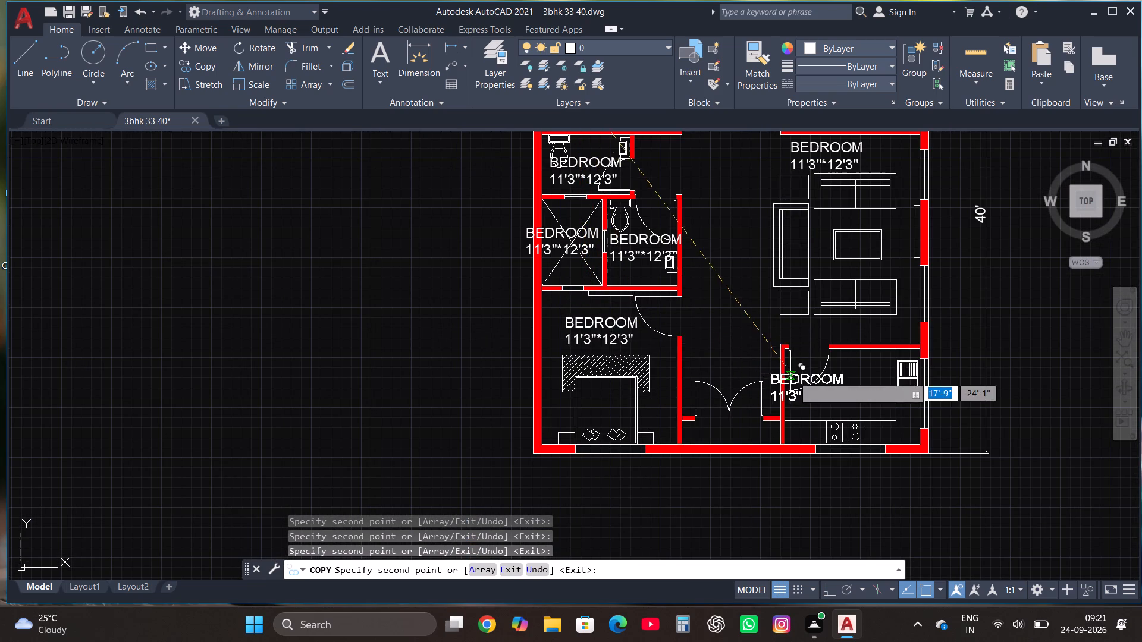
{"action": "scroll", "coordinate": [793, 376], "scroll_direction": "up", "scroll_amount": 1}
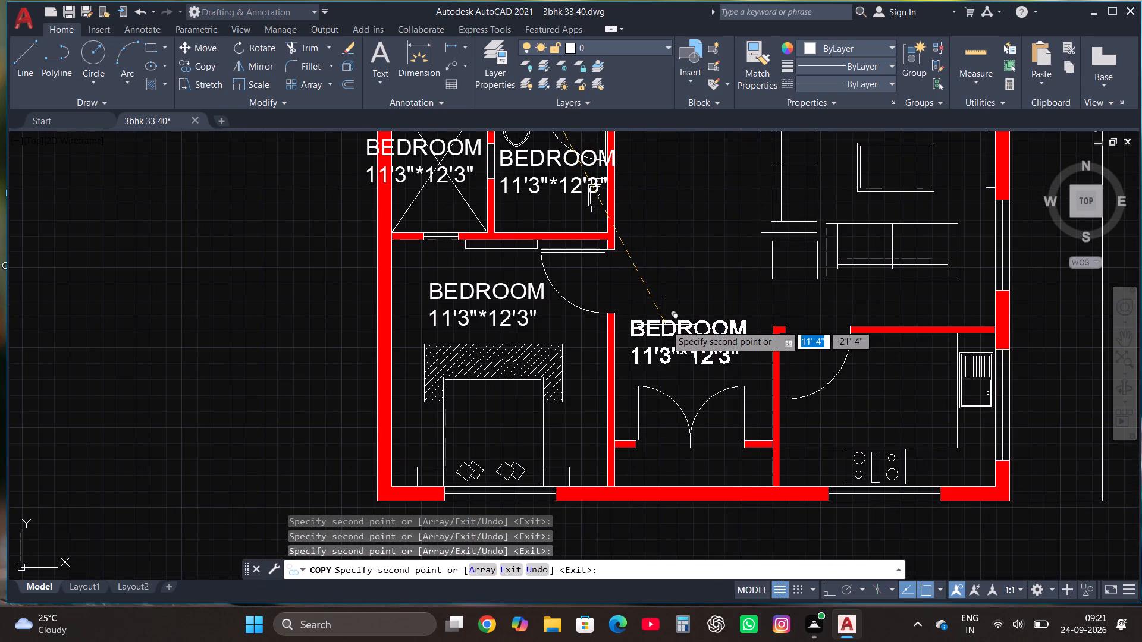
{"action": "left_click", "coordinate": [666, 325]}
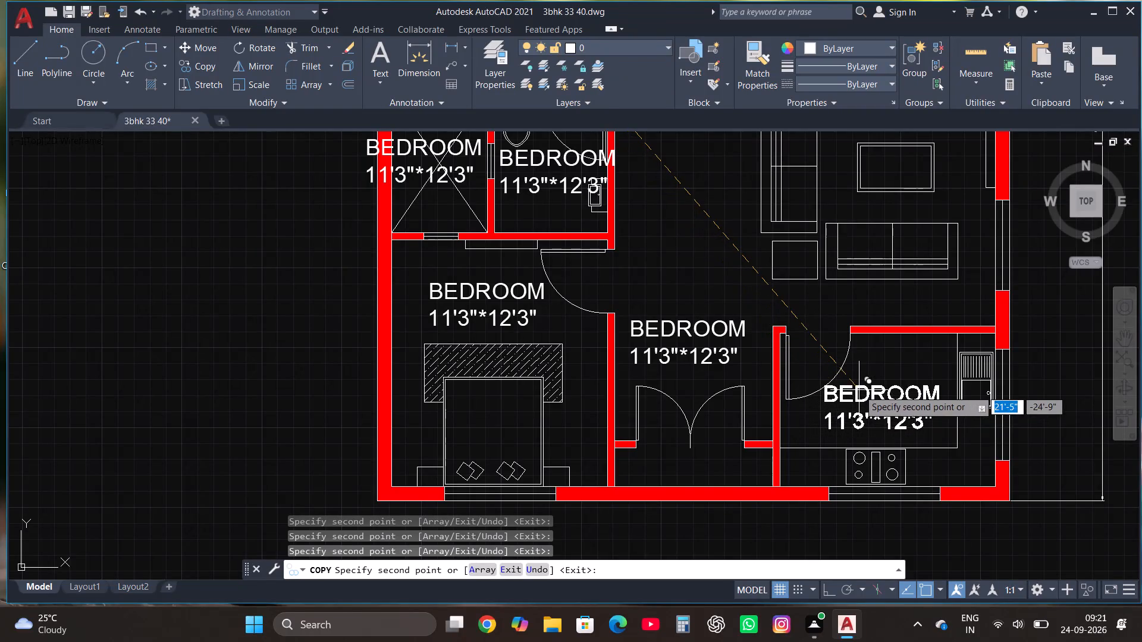
{"action": "left_click", "coordinate": [859, 390]}
{"action": "scroll", "coordinate": [710, 380], "scroll_direction": "down", "scroll_amount": 2}
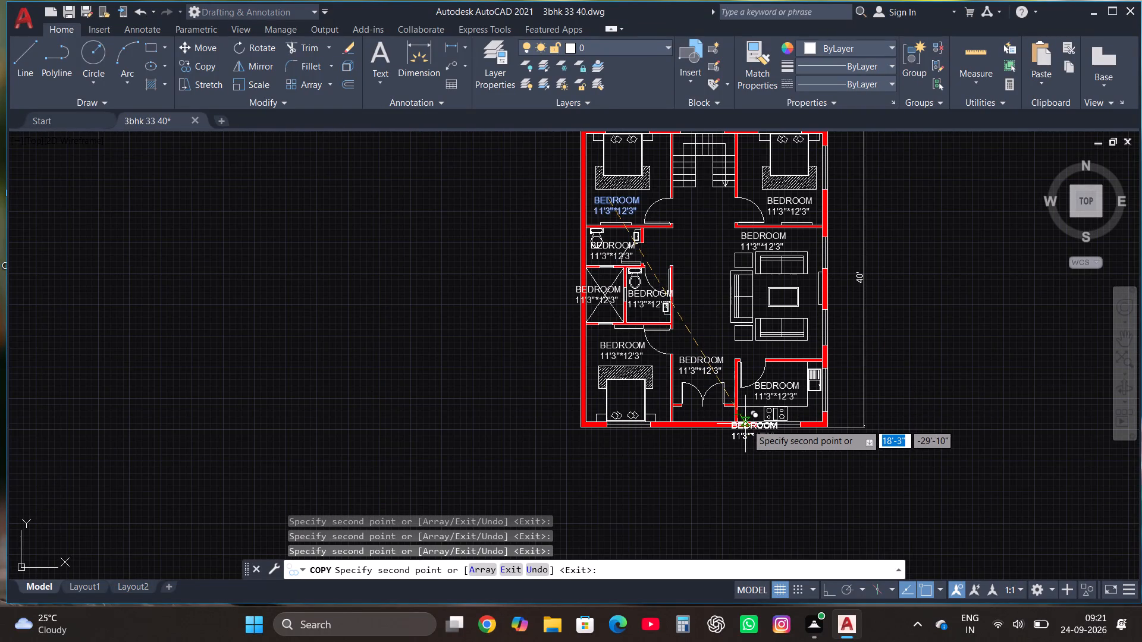
{"action": "scroll", "coordinate": [749, 430], "scroll_direction": "down", "scroll_amount": 1}
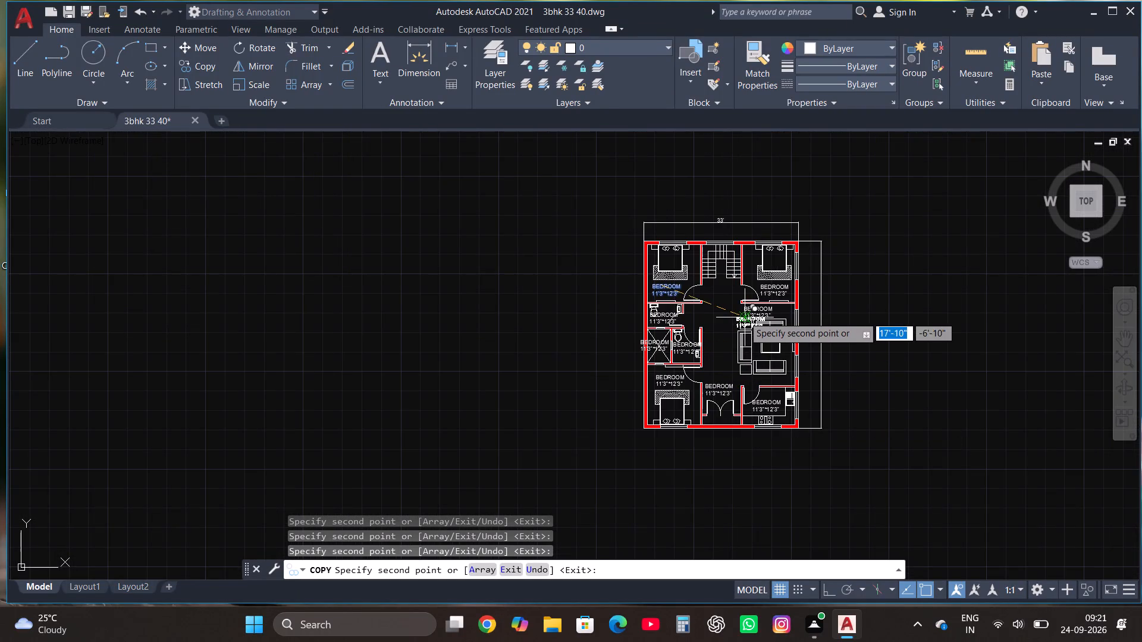
{"action": "key", "text": "Escape"}
Replace the upper toilet's copied label text with TOILET and 7'4"*5' on a second line.
{"action": "scroll", "coordinate": [768, 249], "scroll_direction": "up", "scroll_amount": 2}
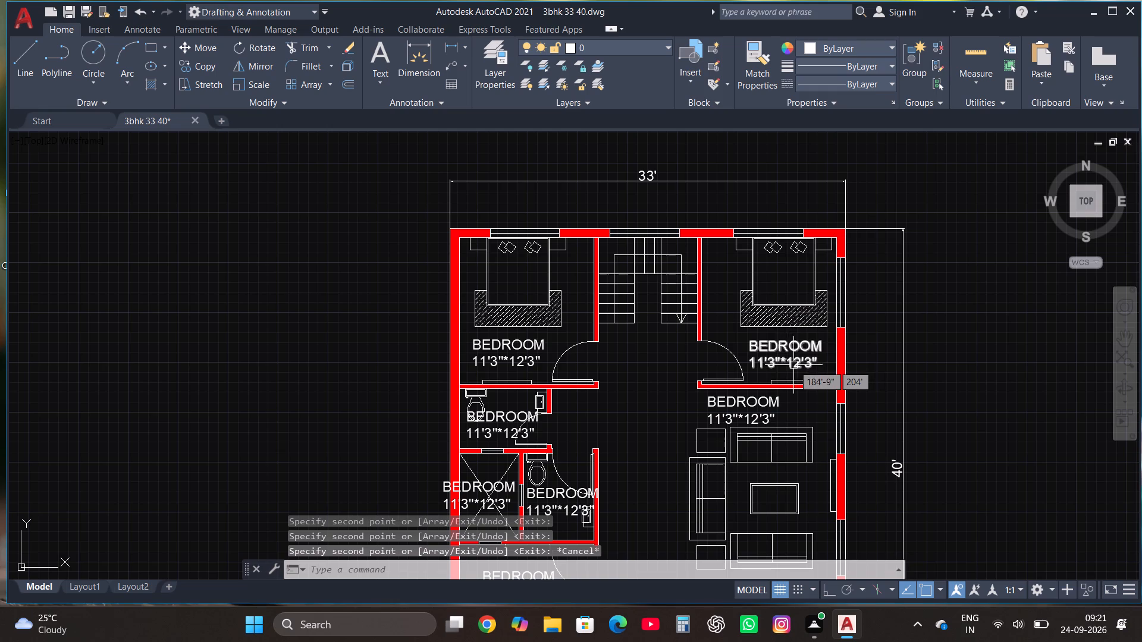
{"action": "scroll", "coordinate": [793, 365], "scroll_direction": "up", "scroll_amount": 1}
{"action": "scroll", "coordinate": [770, 235], "scroll_direction": "down", "scroll_amount": 1}
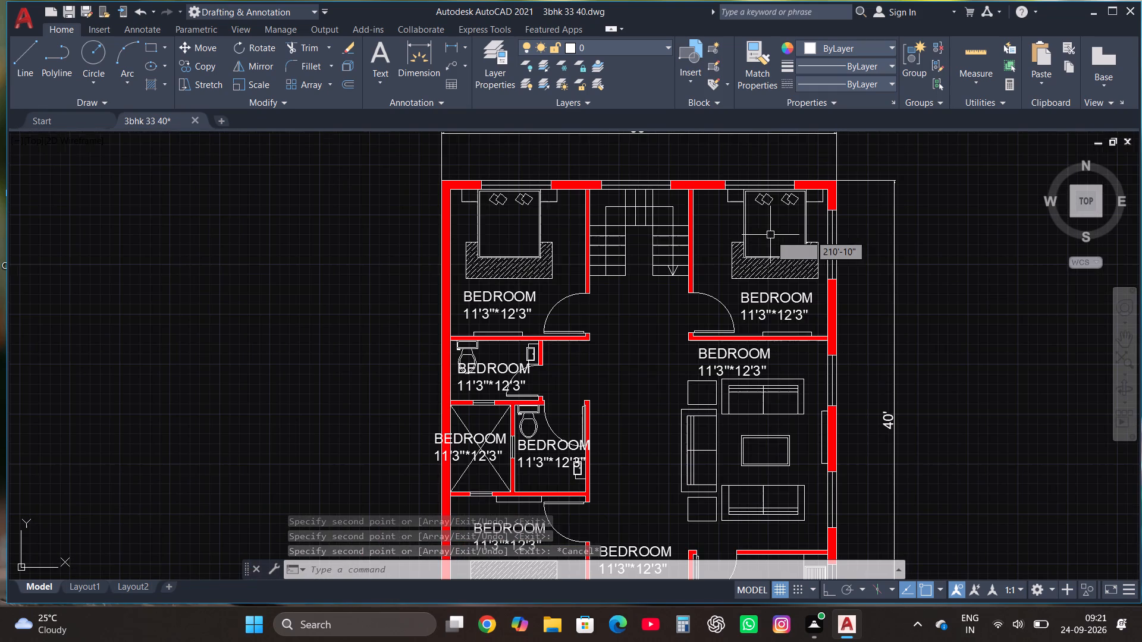
{"action": "left_click", "coordinate": [487, 371]}
{"action": "right_click", "coordinate": [490, 371]}
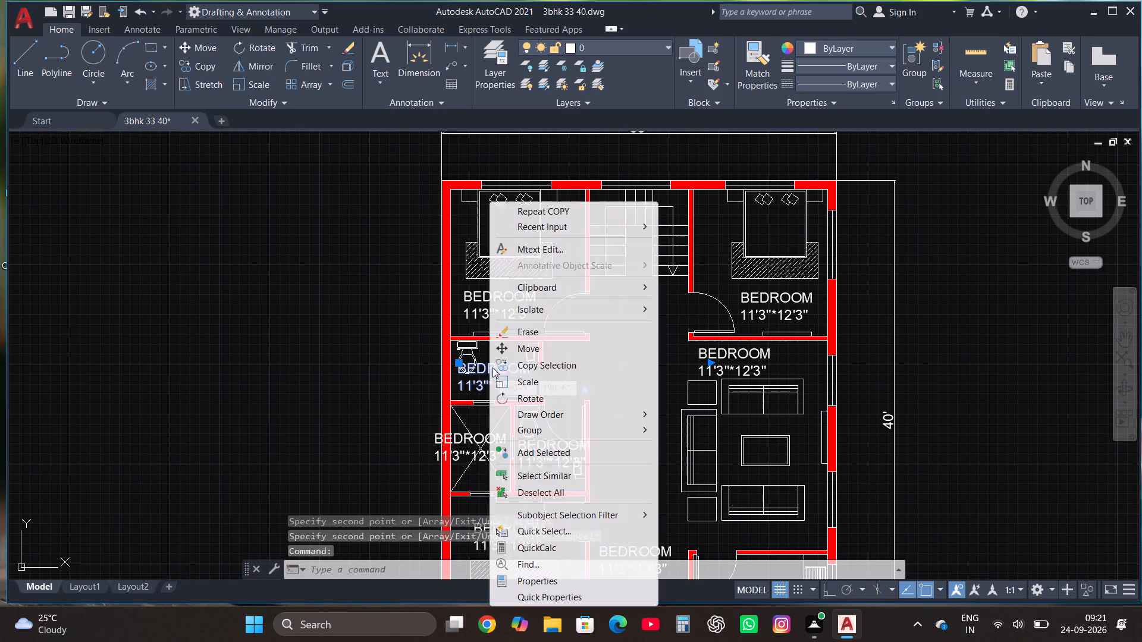
{"action": "left_click", "coordinate": [538, 249]}
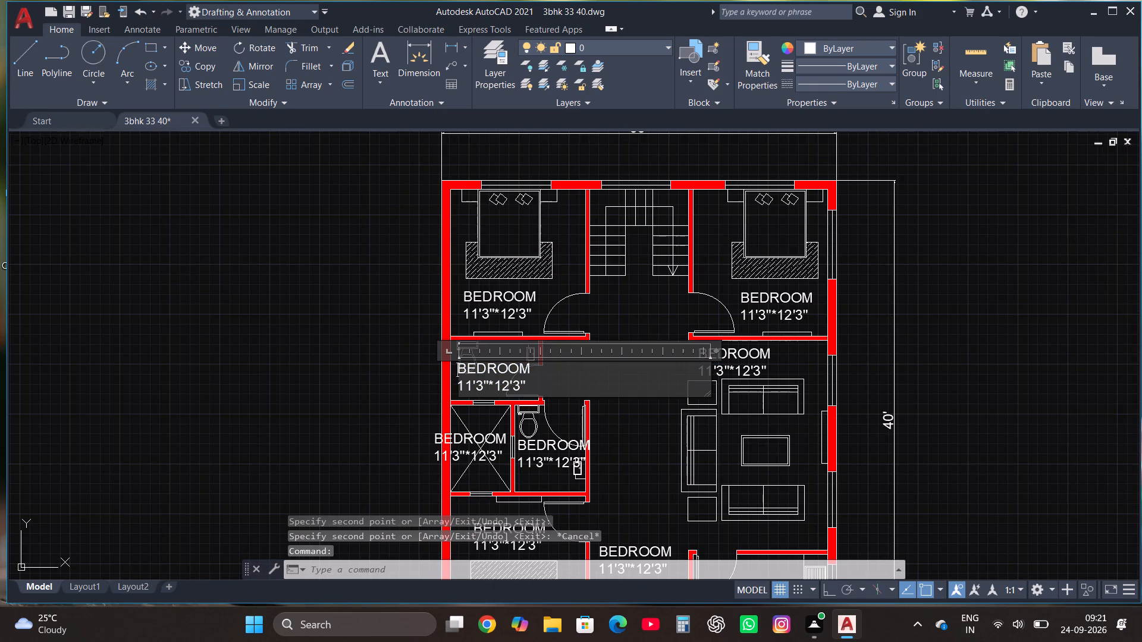
{"action": "left_click", "coordinate": [536, 390]}
{"action": "key", "text": "BackSpace"}
{"action": "key", "text": "BackSpace"}
{"action": "key", "text": "BackSpace"}
{"action": "key", "text": "BackSpace"}
{"action": "key", "text": "BackSpace"}
{"action": "key", "text": "BackSpace"}
{"action": "key", "text": "BackSpace"}
{"action": "key", "text": "BackSpace"}
{"action": "key", "text": "BackSpace"}
{"action": "key", "text": "BackSpace"}
{"action": "key", "text": "BackSpace"}
{"action": "key", "text": "BackSpace"}
{"action": "key", "text": "BackSpace"}
{"action": "key", "text": "BackSpace"}
{"action": "key", "text": "BackSpace"}
{"action": "key", "text": "BackSpace"}
{"action": "key", "text": "BackSpace"}
{"action": "key", "text": "BackSpace"}
{"action": "key", "text": "BackSpace"}
{"action": "key", "text": "BackSpace"}
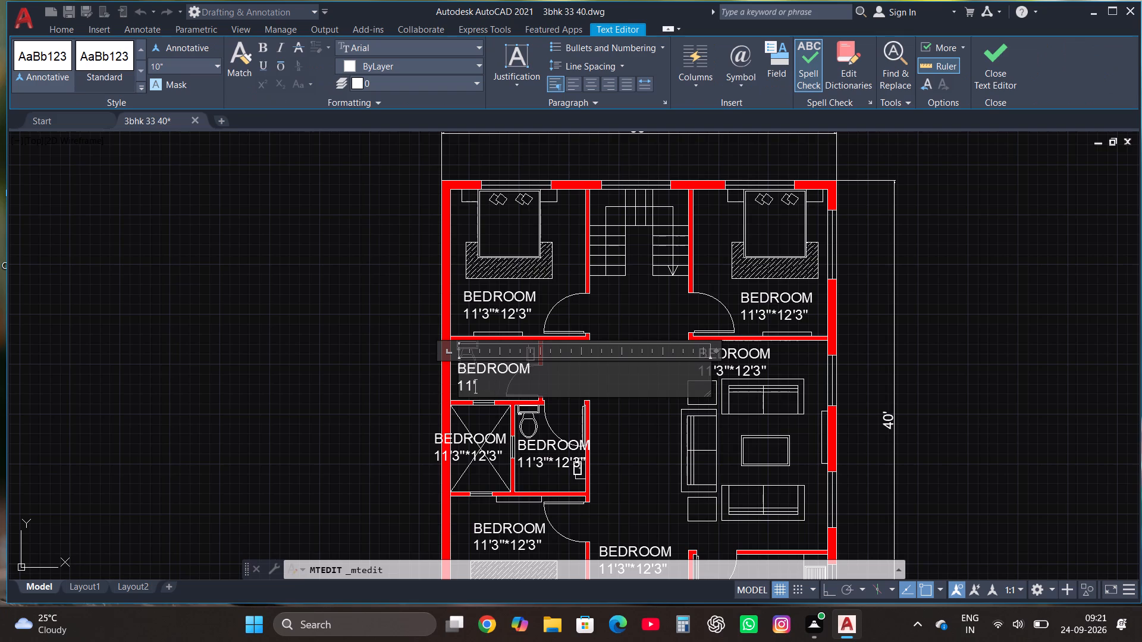
{"action": "type", "text": "TOILET"}
{"action": "key", "text": "Return"}
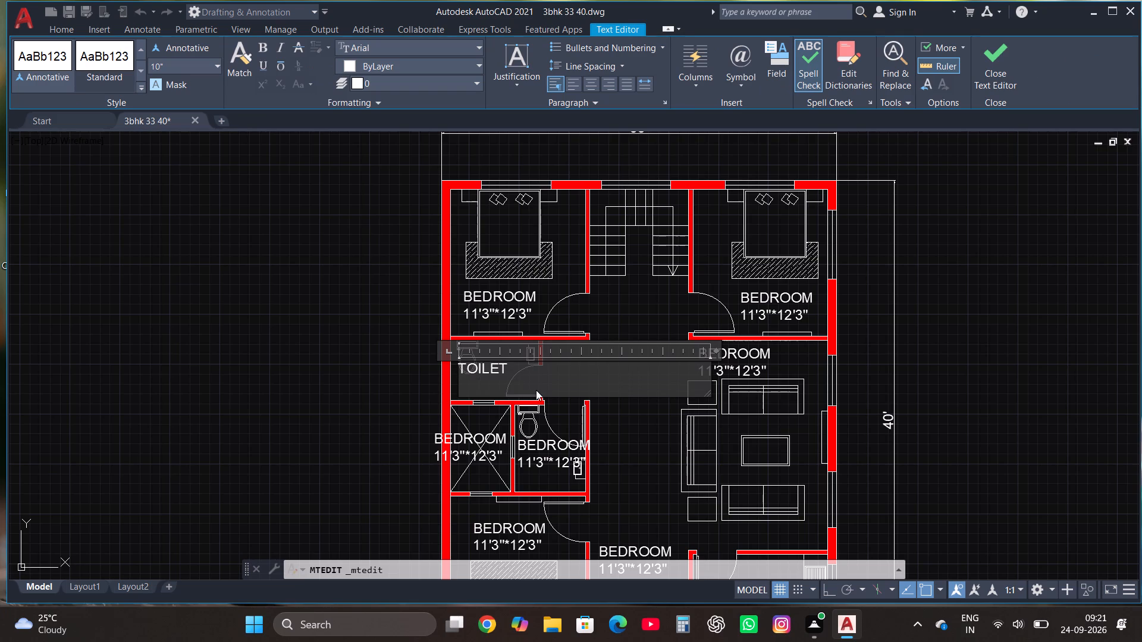
{"action": "type", "text": "7'4\"*"}
{"action": "type", "text": "5'"}
{"action": "left_click", "coordinate": [990, 55]}
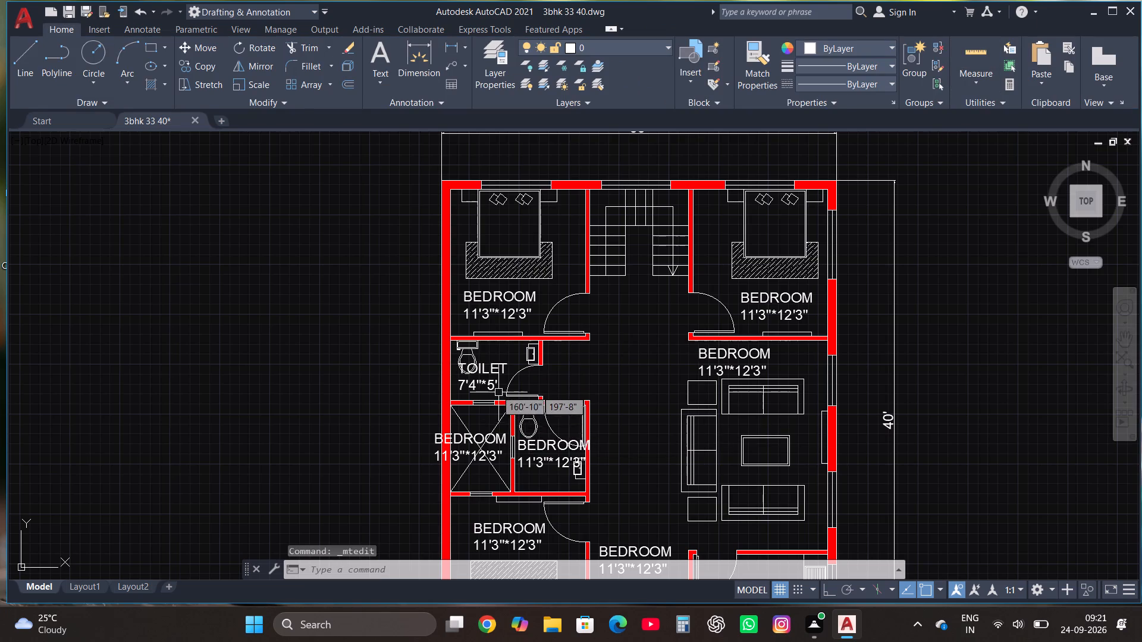
Move the TOILET label up and to the right, into the space between the WC and the washbasin.
{"action": "scroll", "coordinate": [491, 382], "scroll_direction": "up", "scroll_amount": 1}
{"action": "left_click", "coordinate": [481, 366]}
{"action": "left_click", "coordinate": [200, 41]}
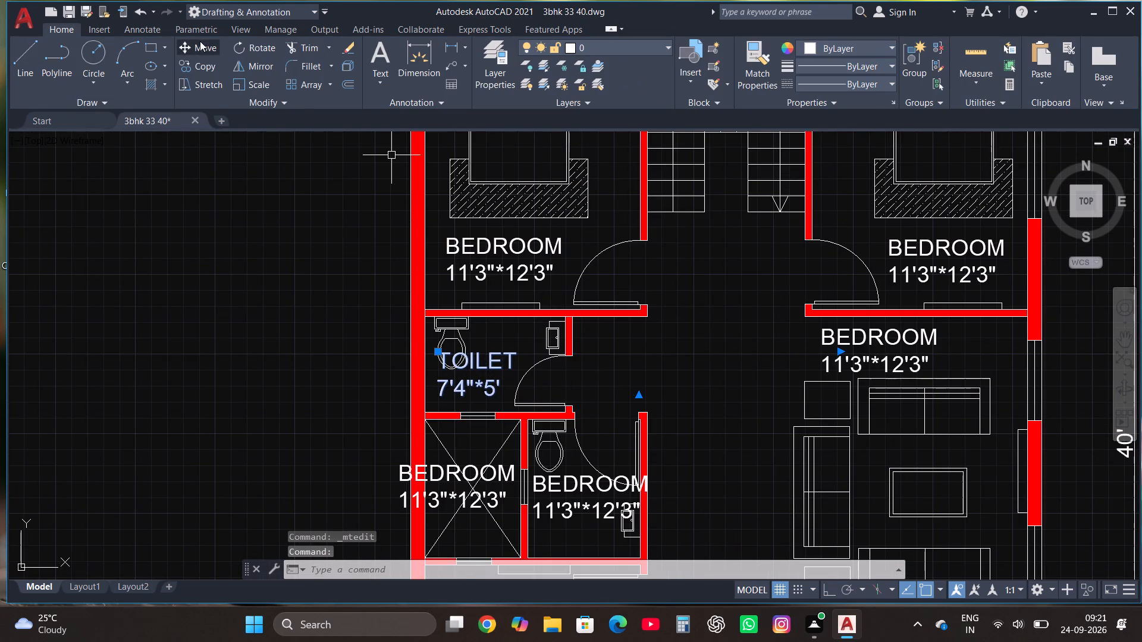
{"action": "left_click", "coordinate": [473, 364]}
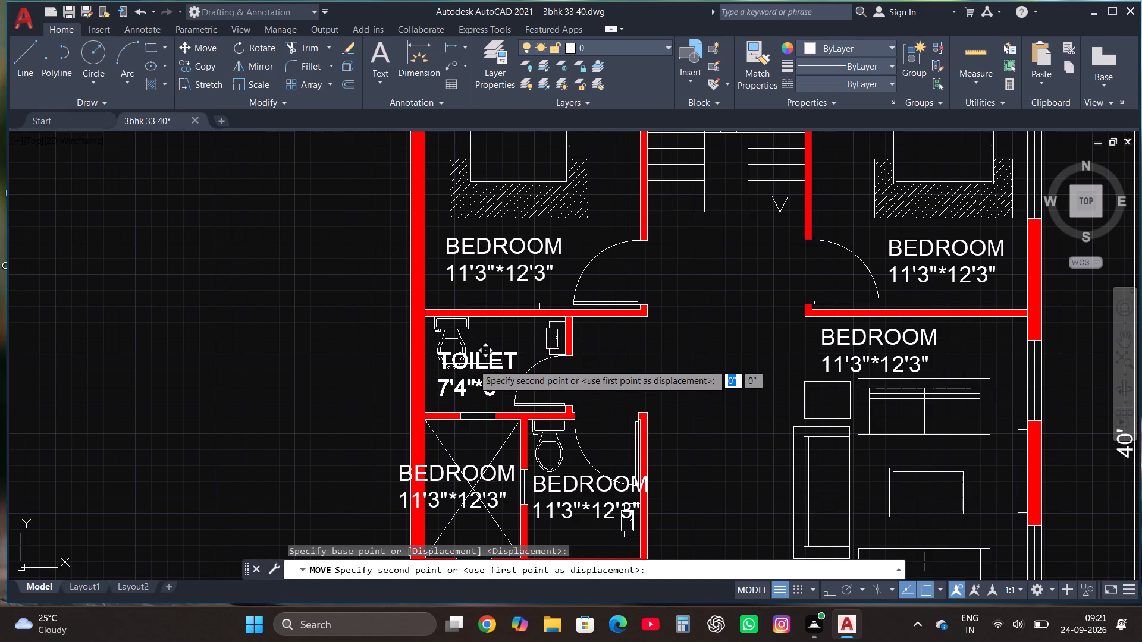
{"action": "left_click", "coordinate": [501, 338]}
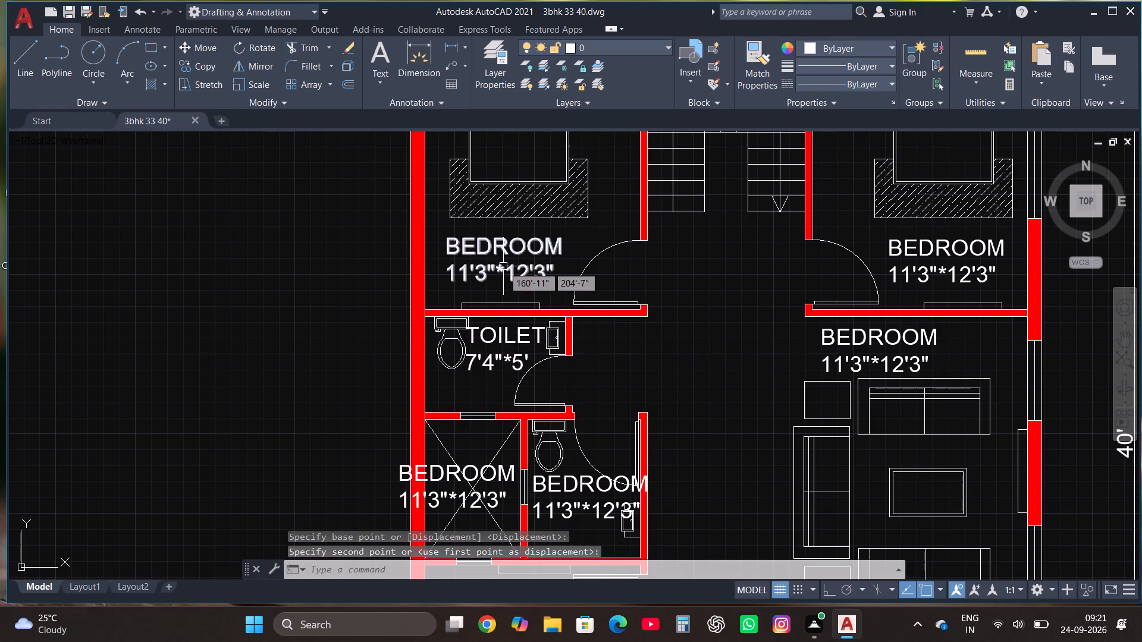
Replace the copied label text in the crossed shaft with DUCT and 5'*7'3" on a second line.
{"action": "scroll", "coordinate": [503, 277], "scroll_direction": "down", "scroll_amount": 1}
{"action": "left_click", "coordinate": [473, 401]}
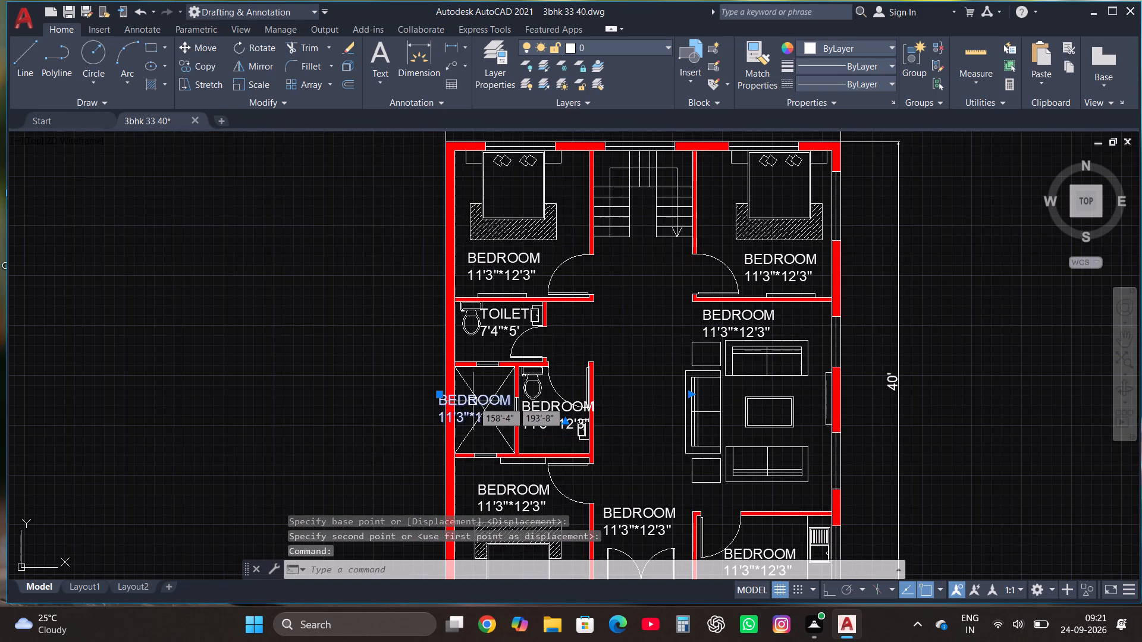
{"action": "right_click", "coordinate": [471, 401]}
{"action": "left_click", "coordinate": [560, 252]}
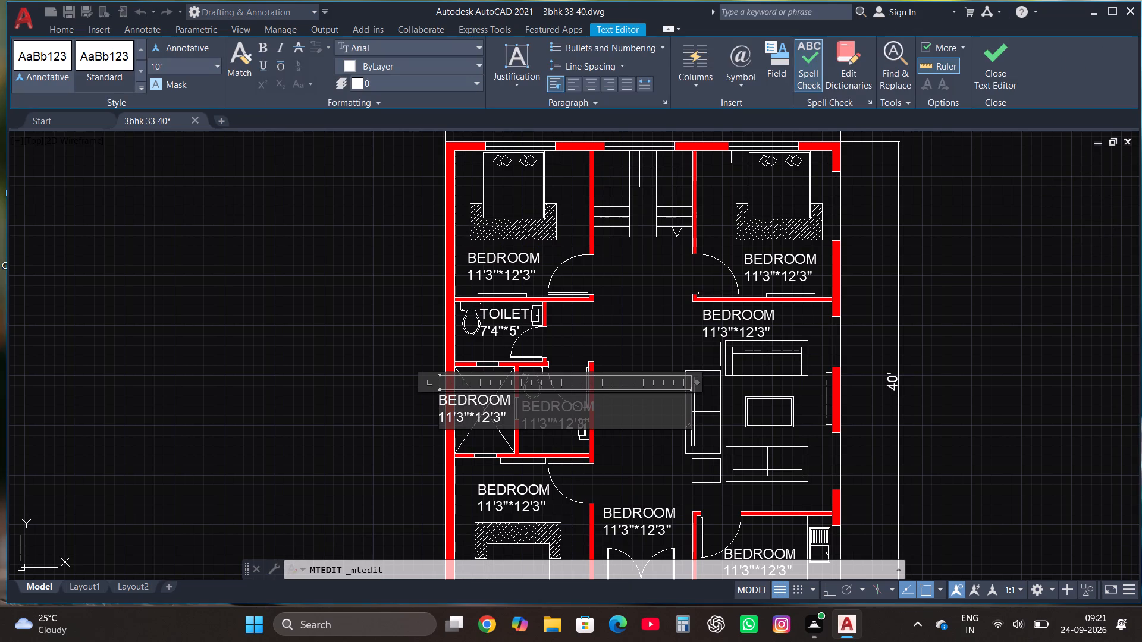
{"action": "left_click", "coordinate": [541, 420]}
{"action": "key", "text": "BackSpace"}
{"action": "key", "text": "BackSpace"}
{"action": "key", "text": "BackSpace"}
{"action": "key", "text": "BackSpace"}
{"action": "key", "text": "BackSpace"}
{"action": "key", "text": "BackSpace"}
{"action": "key", "text": "BackSpace"}
{"action": "key", "text": "BackSpace"}
{"action": "key", "text": "BackSpace"}
{"action": "key", "text": "BackSpace"}
{"action": "key", "text": "BackSpace"}
{"action": "key", "text": "BackSpace"}
{"action": "key", "text": "BackSpace"}
{"action": "key", "text": "BackSpace"}
{"action": "key", "text": "BackSpace"}
{"action": "key", "text": "BackSpace"}
{"action": "key", "text": "BackSpace"}
{"action": "key", "text": "BackSpace"}
{"action": "key", "text": "BackSpace"}
{"action": "key", "text": "BackSpace"}
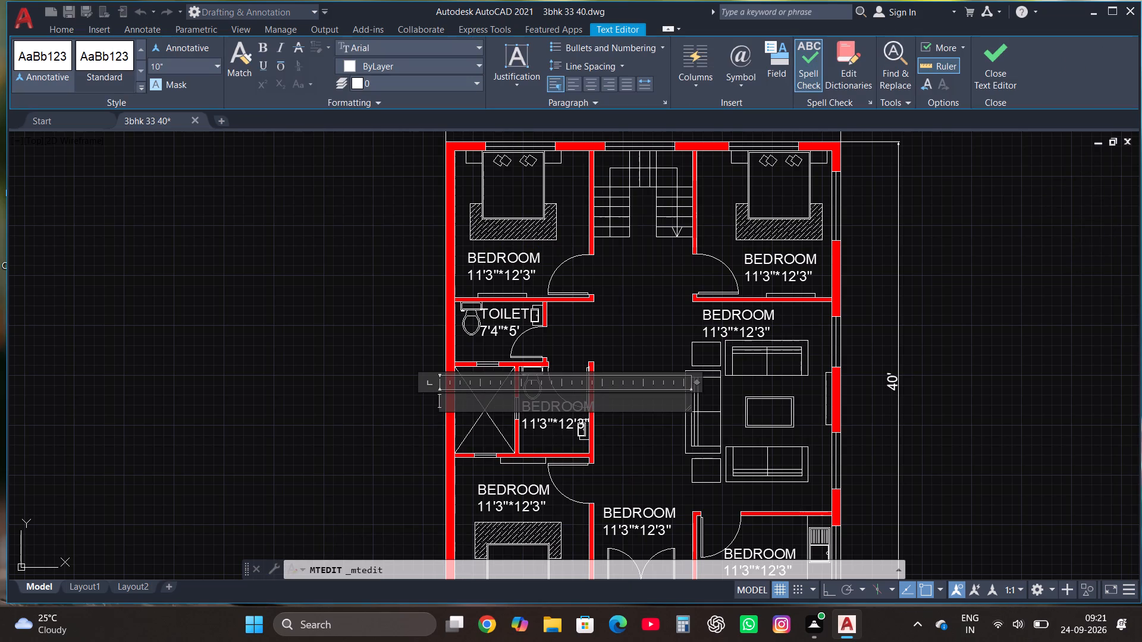
{"action": "type", "text": "DUCT"}
{"action": "key", "text": "Return"}
{"action": "type", "text": "5'"}
{"action": "type", "text": "*7"}
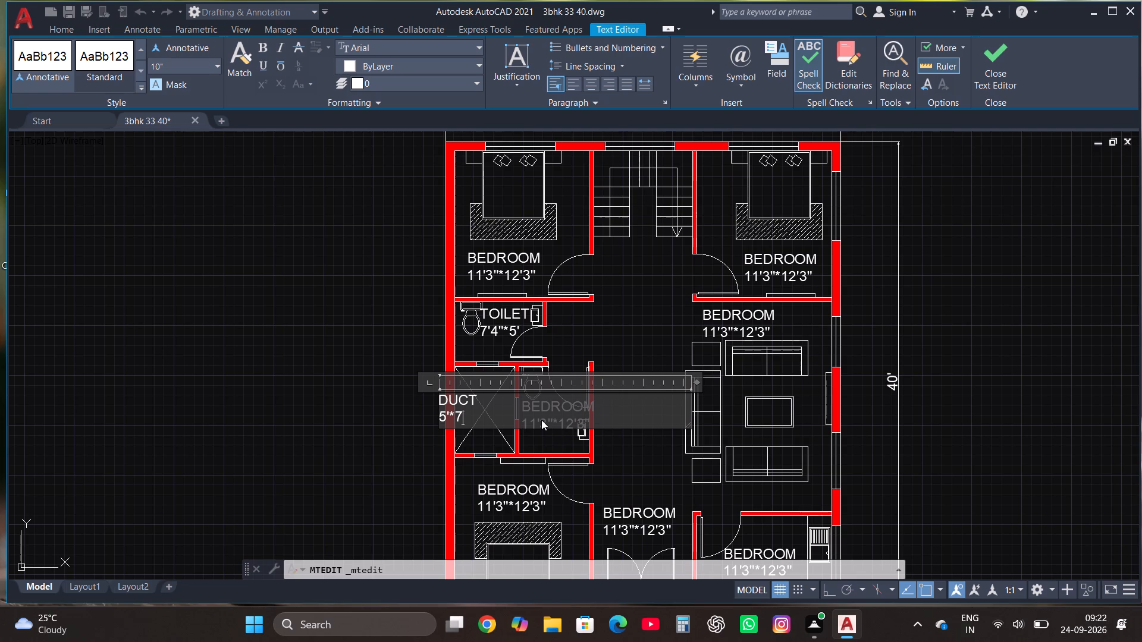
{"action": "key", "text": "apostrophe"}
{"action": "type", "text": "3\""}
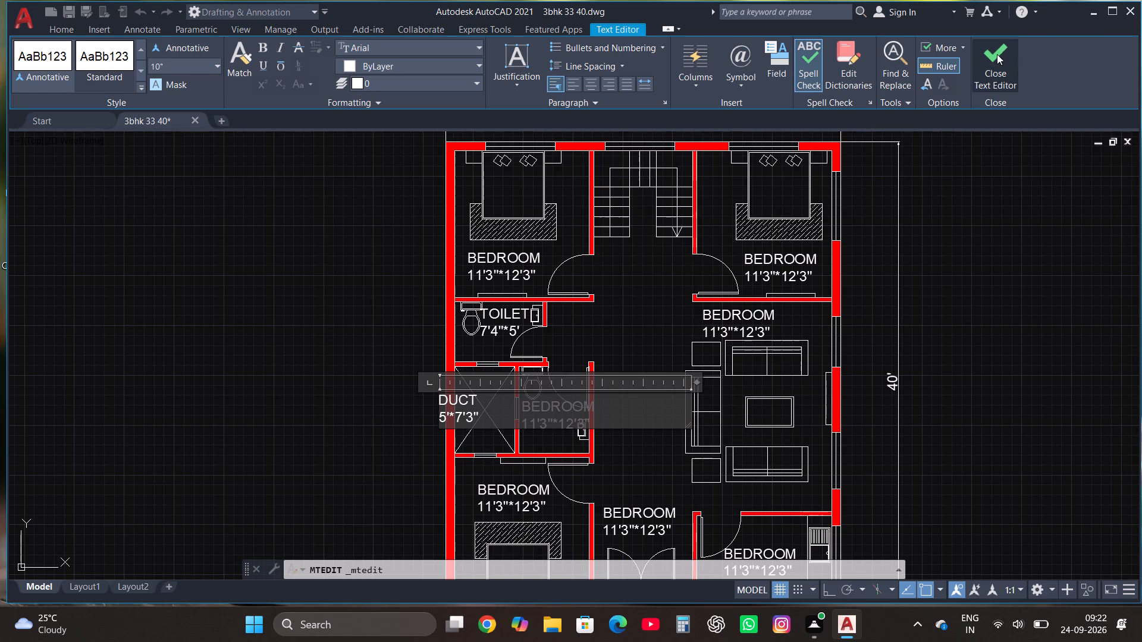
{"action": "left_click", "coordinate": [997, 55]}
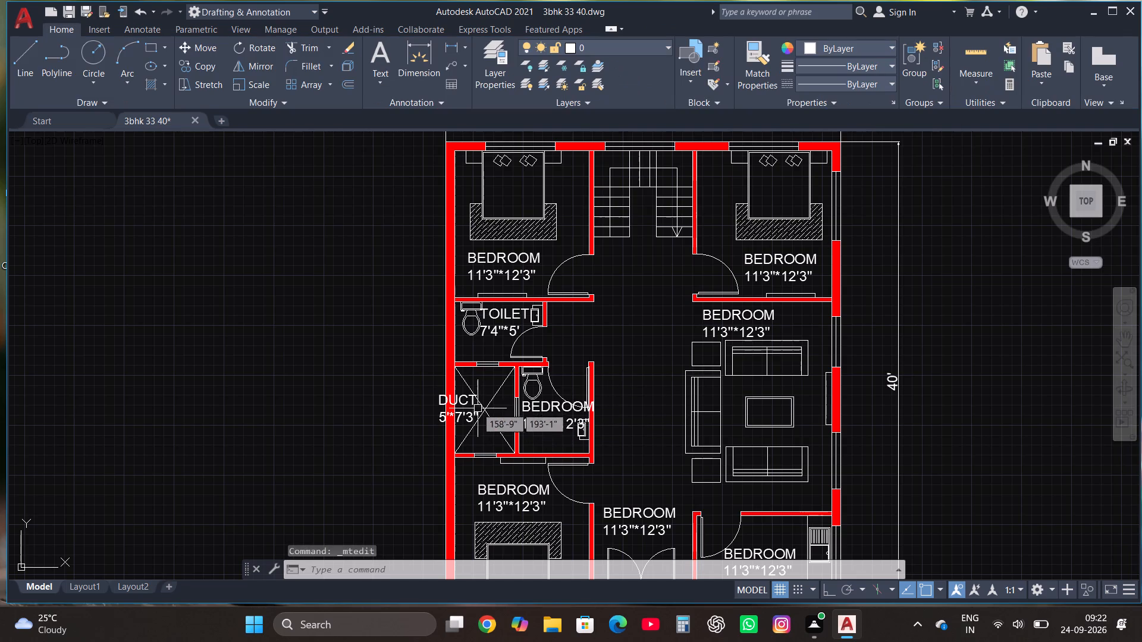
Replace the copied label text in the toilet beside the duct with TOILET and 5'6"*7'3" on a second line.
{"action": "left_click", "coordinate": [534, 411]}
{"action": "right_click", "coordinate": [534, 411]}
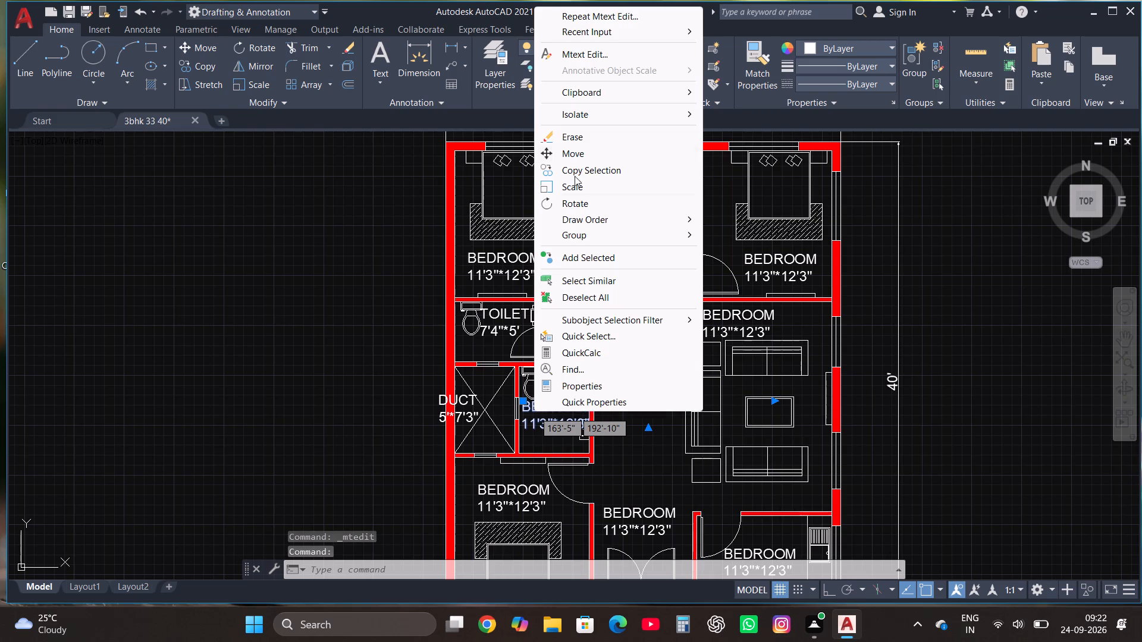
{"action": "left_click", "coordinate": [619, 47]}
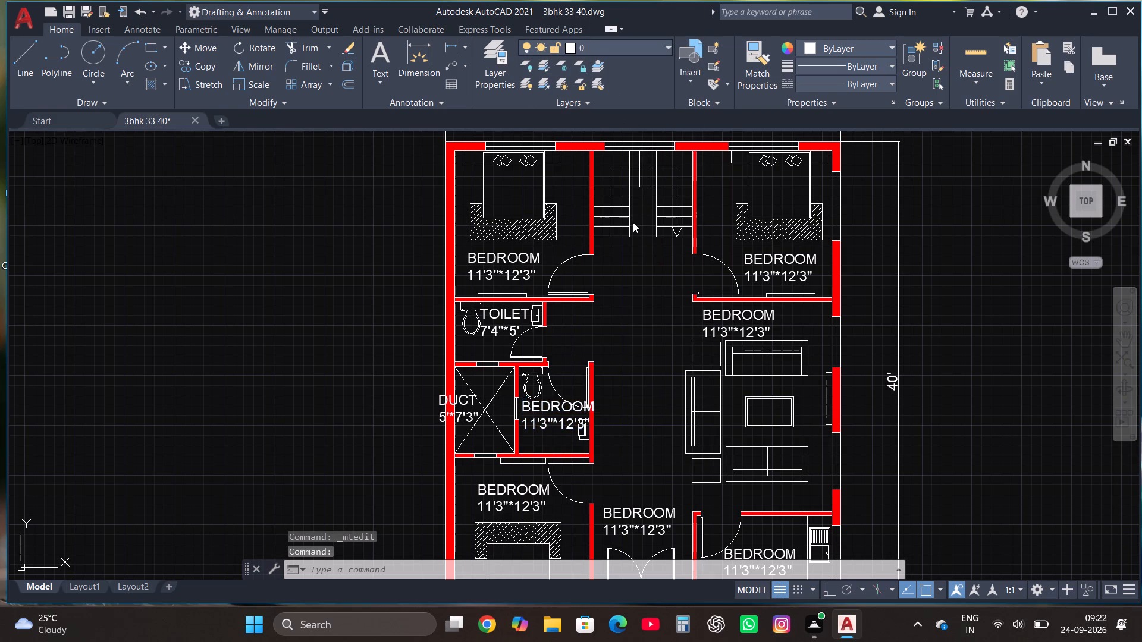
{"action": "left_click", "coordinate": [607, 436]}
{"action": "left_click", "coordinate": [603, 417]}
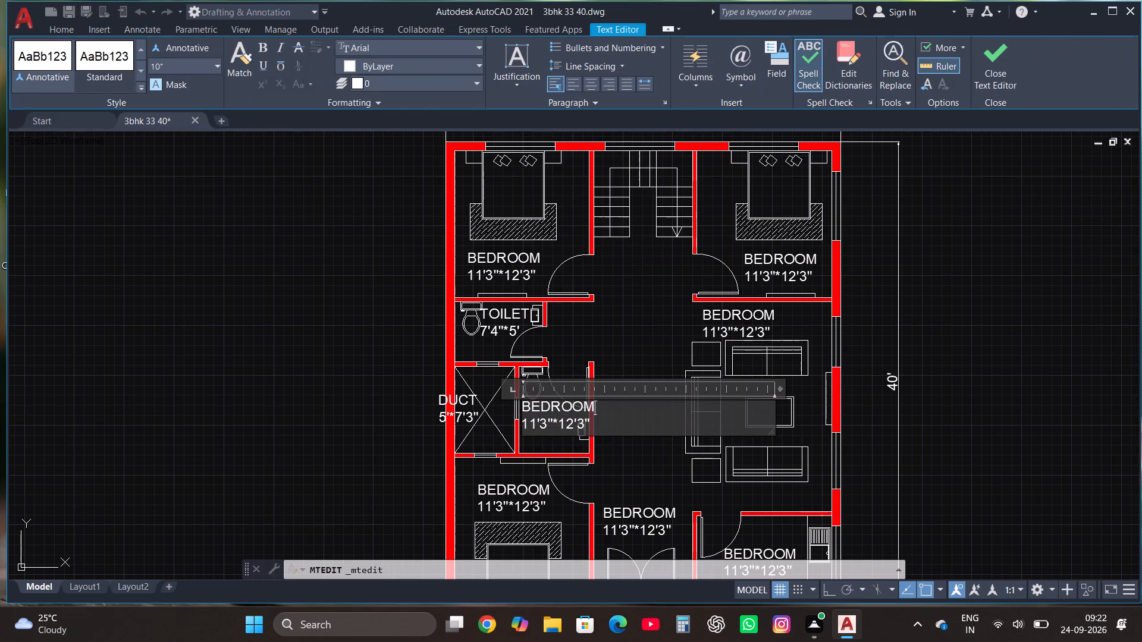
{"action": "left_click", "coordinate": [603, 417]}
{"action": "left_click", "coordinate": [582, 429]}
{"action": "left_click", "coordinate": [609, 427]}
{"action": "key", "text": "BackSpace"}
{"action": "key", "text": "BackSpace"}
{"action": "key", "text": "BackSpace"}
{"action": "key", "text": "BackSpace"}
{"action": "key", "text": "BackSpace"}
{"action": "key", "text": "BackSpace"}
{"action": "key", "text": "BackSpace"}
{"action": "key", "text": "BackSpace"}
{"action": "key", "text": "BackSpace"}
{"action": "key", "text": "BackSpace"}
{"action": "key", "text": "BackSpace"}
{"action": "key", "text": "BackSpace"}
{"action": "key", "text": "BackSpace"}
{"action": "key", "text": "BackSpace"}
{"action": "key", "text": "BackSpace"}
{"action": "key", "text": "BackSpace"}
{"action": "key", "text": "BackSpace"}
{"action": "key", "text": "BackSpace"}
{"action": "key", "text": "BackSpace"}
{"action": "key", "text": "BackSpace"}
{"action": "type", "text": "TOILET"}
{"action": "key", "text": "Return"}
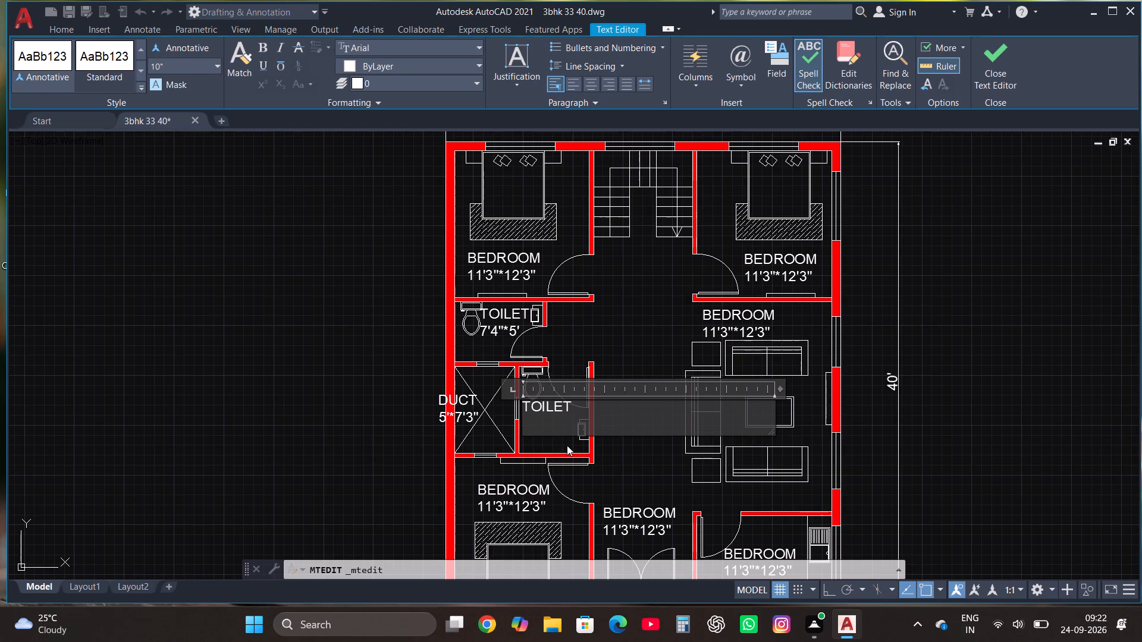
{"action": "type", "text": "5'6\""}
{"action": "type", "text": "*7'3\""}
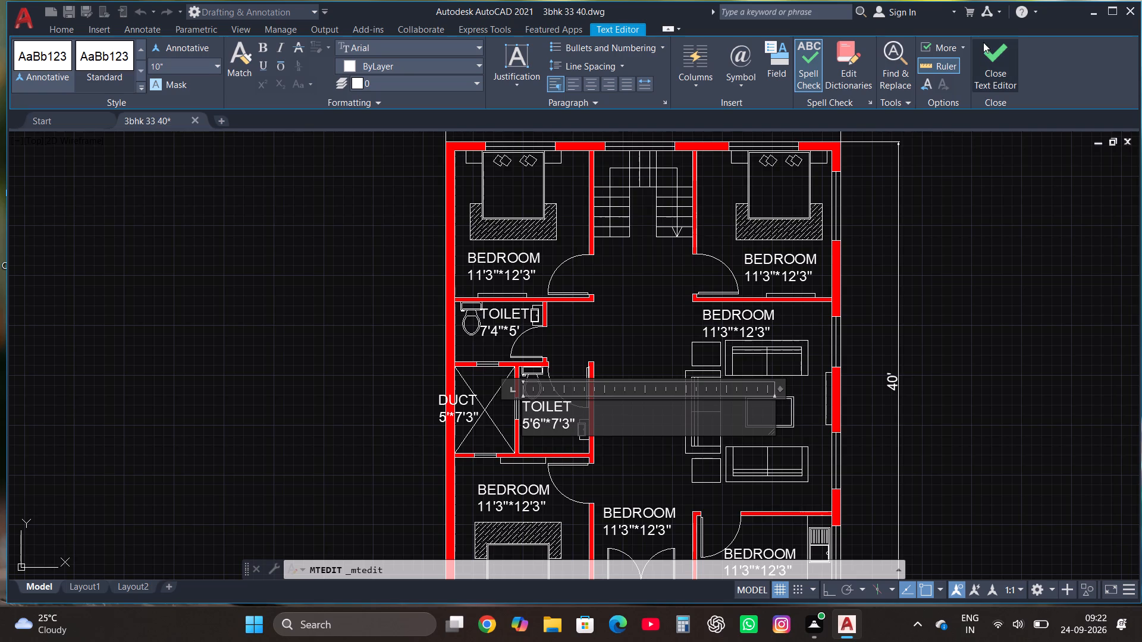
{"action": "left_click", "coordinate": [991, 45]}
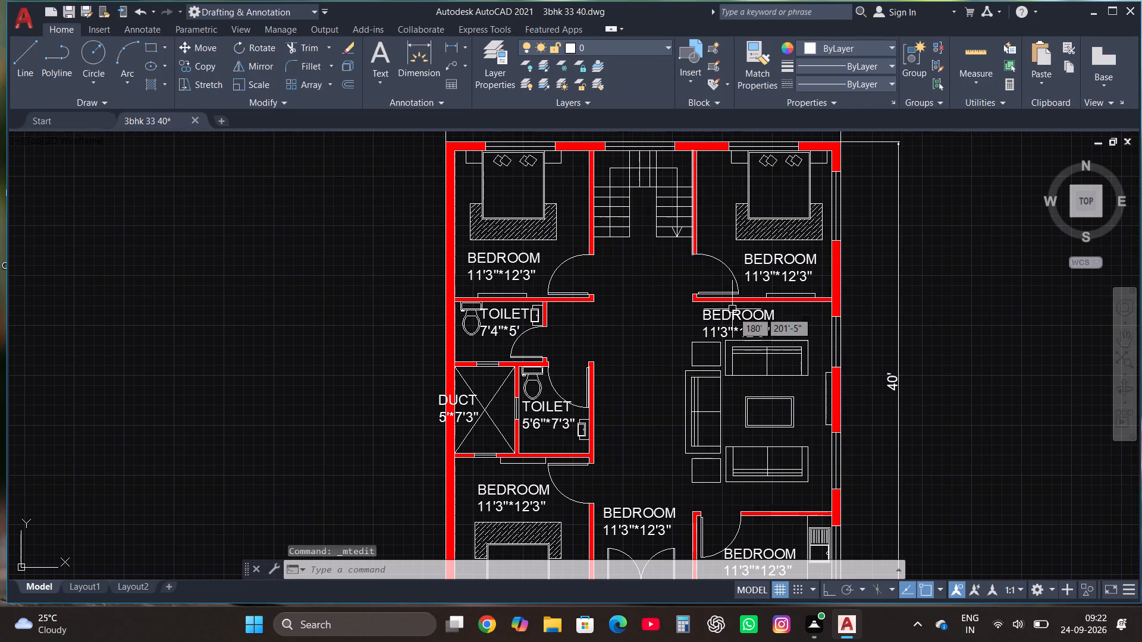
Replace the copied label text above the sofa set with LIVING AREA.
{"action": "left_click", "coordinate": [741, 324]}
{"action": "right_click", "coordinate": [741, 324]}
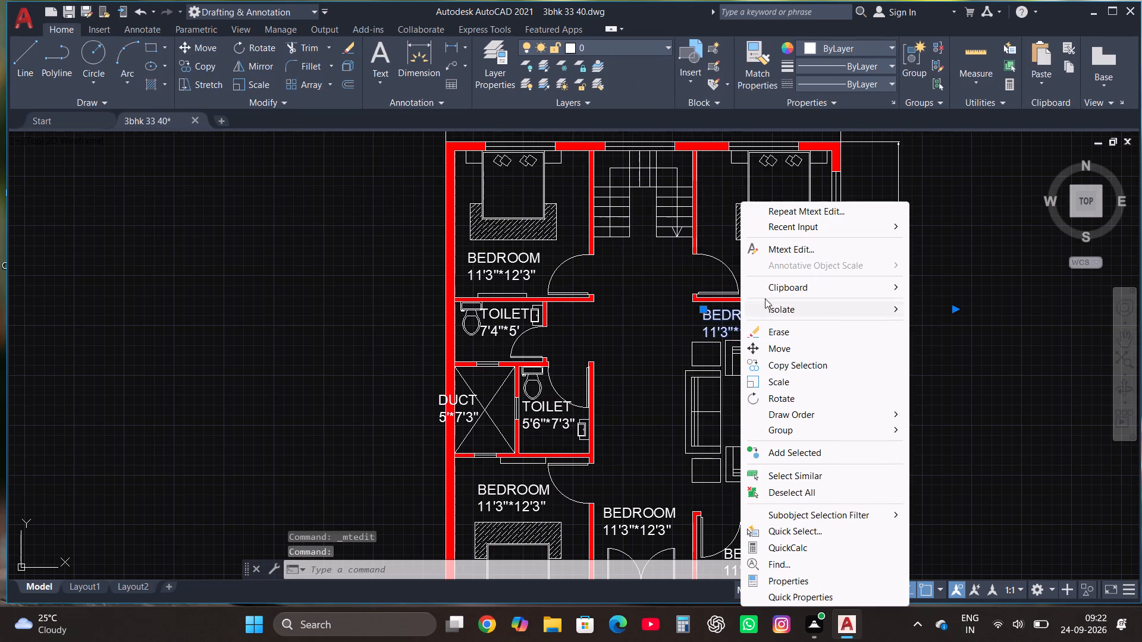
{"action": "left_click", "coordinate": [771, 253]}
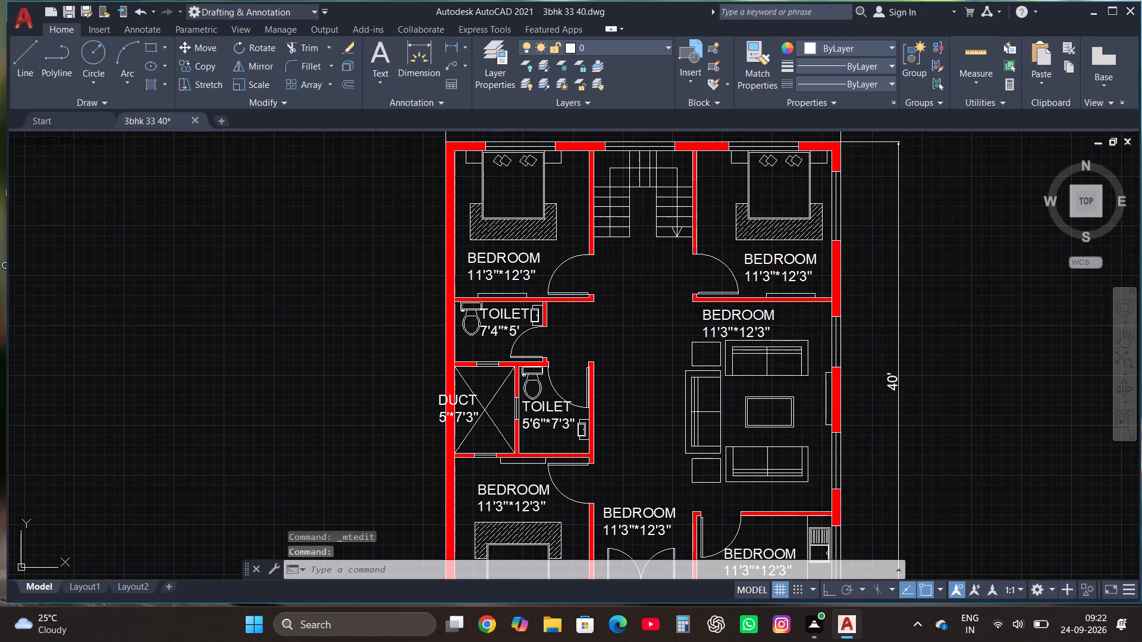
{"action": "left_click", "coordinate": [789, 329]}
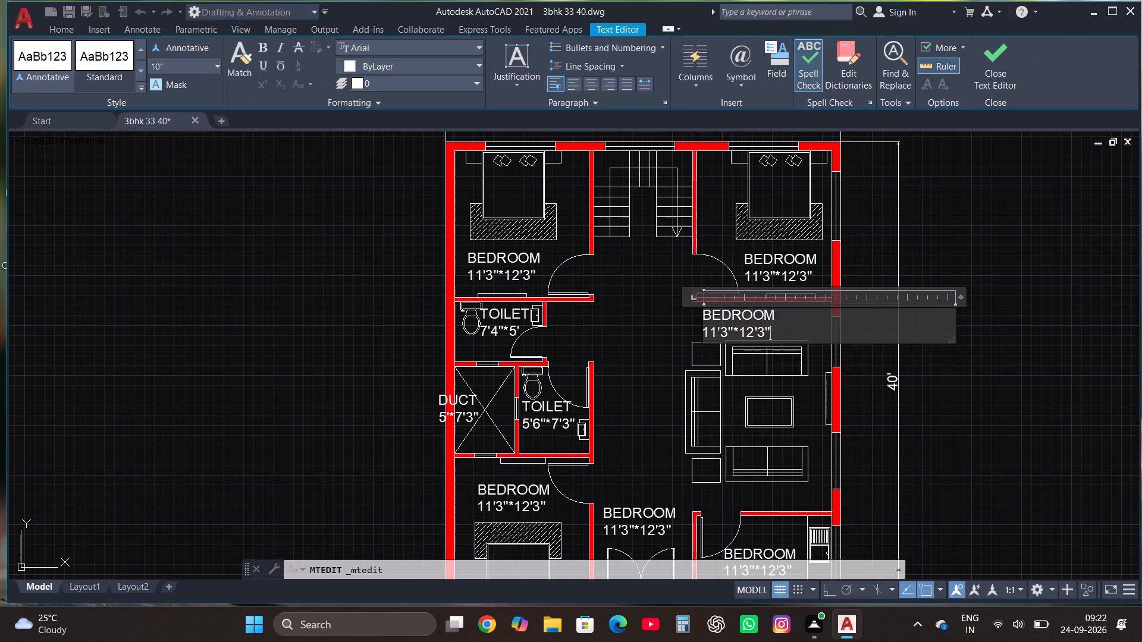
{"action": "key", "text": "BackSpace"}
{"action": "key", "text": "BackSpace"}
{"action": "key", "text": "BackSpace"}
{"action": "key", "text": "BackSpace"}
{"action": "key", "text": "BackSpace"}
{"action": "key", "text": "BackSpace"}
{"action": "key", "text": "BackSpace"}
{"action": "key", "text": "BackSpace"}
{"action": "key", "text": "BackSpace"}
{"action": "key", "text": "BackSpace"}
{"action": "key", "text": "BackSpace"}
{"action": "key", "text": "BackSpace"}
{"action": "key", "text": "BackSpace"}
{"action": "key", "text": "BackSpace"}
{"action": "key", "text": "BackSpace"}
{"action": "key", "text": "BackSpace"}
{"action": "key", "text": "BackSpace"}
{"action": "key", "text": "BackSpace"}
{"action": "key", "text": "BackSpace"}
{"action": "key", "text": "BackSpace"}
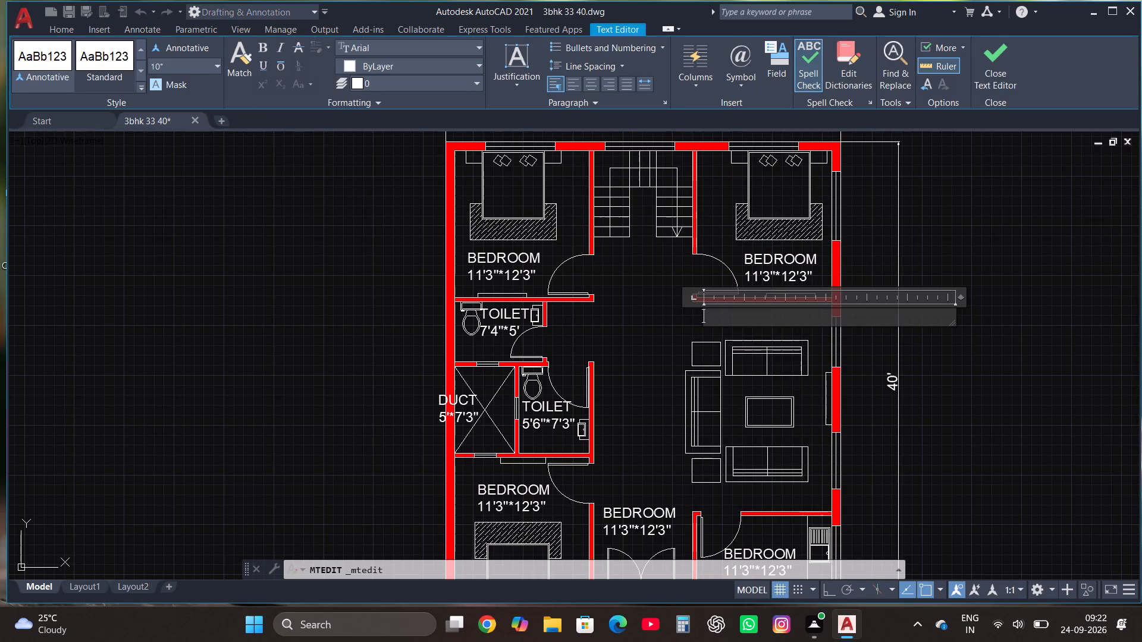
{"action": "type", "text": "LIVING AREA"}
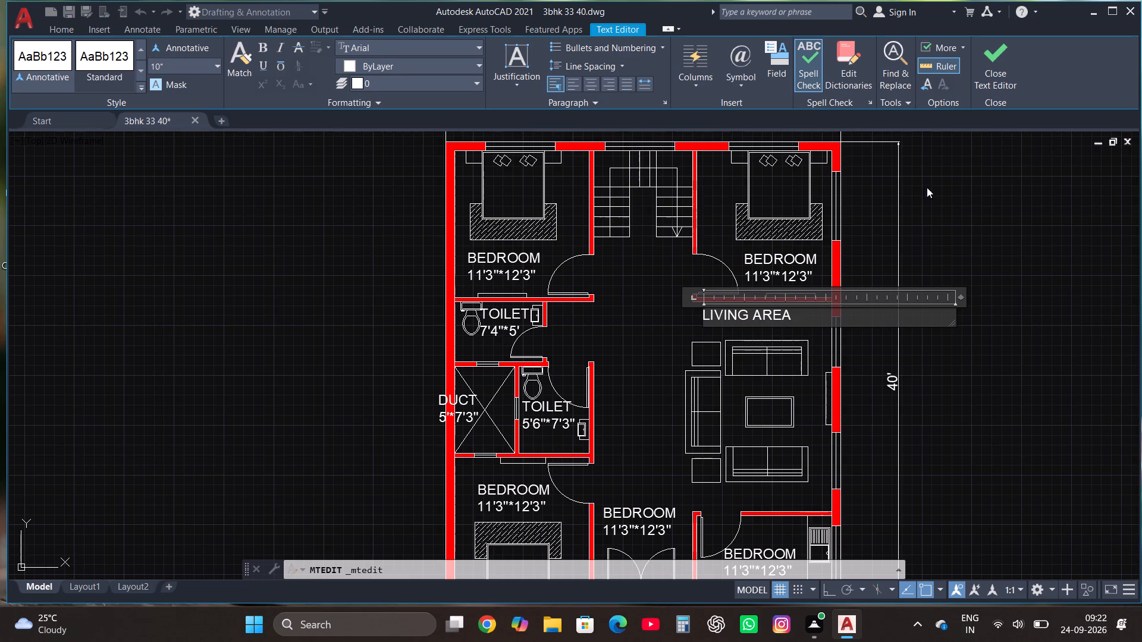
{"action": "left_click", "coordinate": [1000, 58]}
Change the size line of the lower-left bedroom's label to 11'3"*11'9".
{"action": "scroll", "coordinate": [749, 227], "scroll_direction": "down", "scroll_amount": 1}
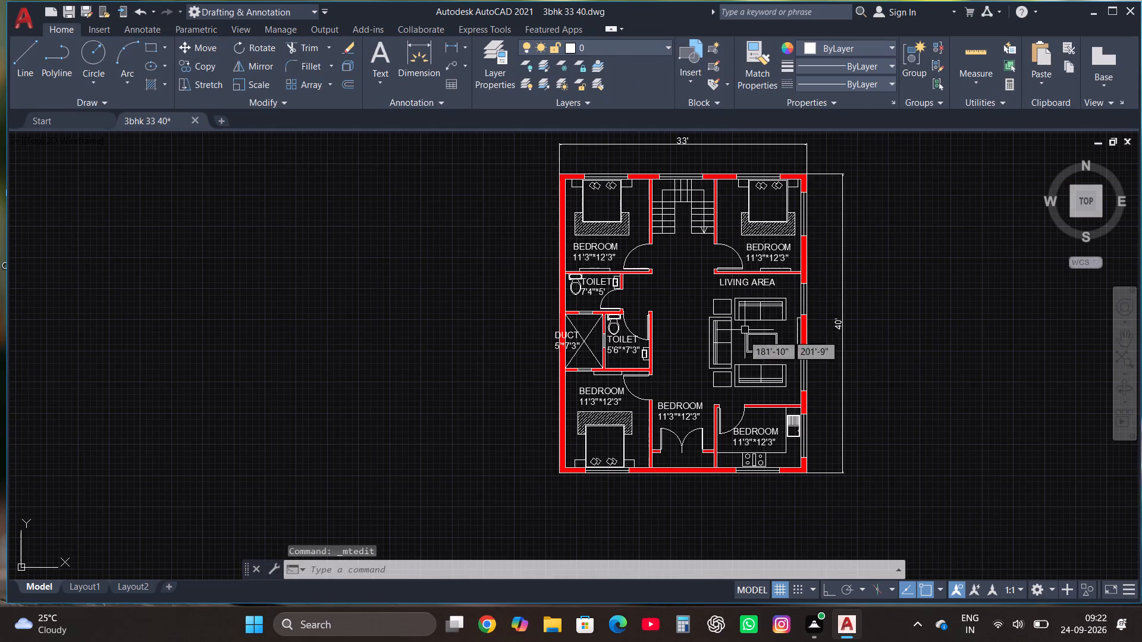
{"action": "scroll", "coordinate": [586, 409], "scroll_direction": "up", "scroll_amount": 1}
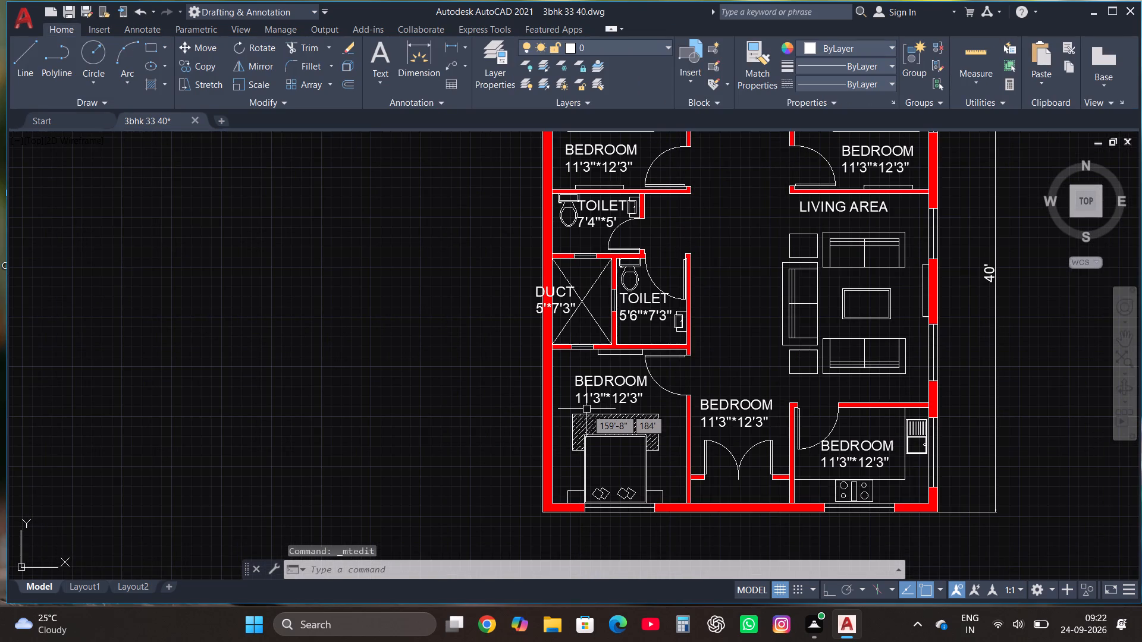
{"action": "left_click", "coordinate": [597, 387]}
{"action": "right_click", "coordinate": [597, 387]}
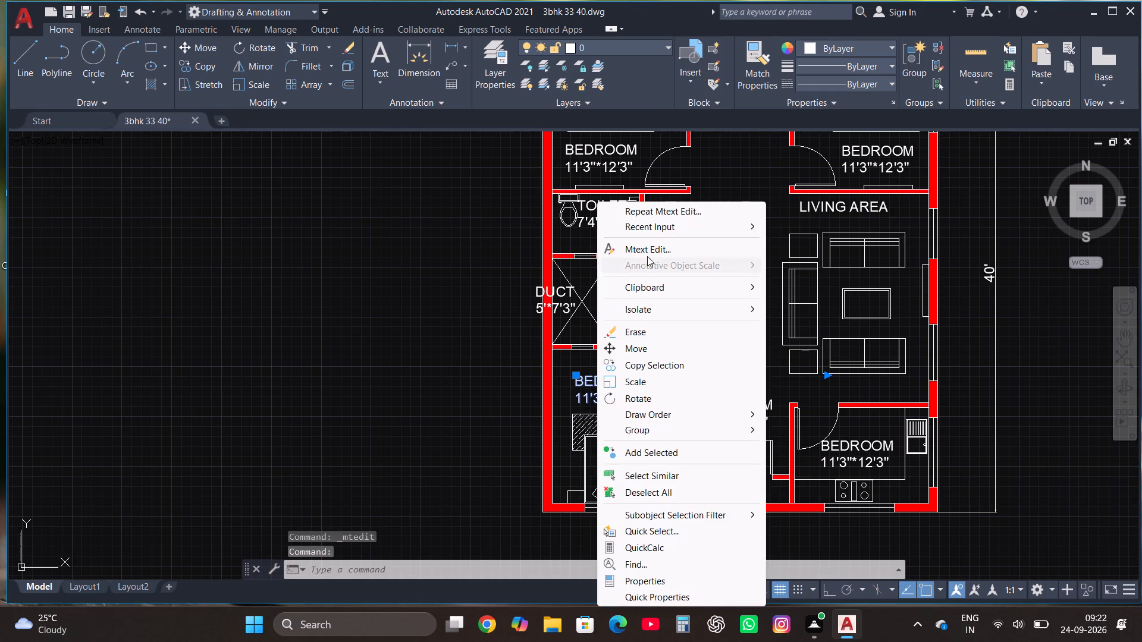
{"action": "left_click", "coordinate": [658, 244]}
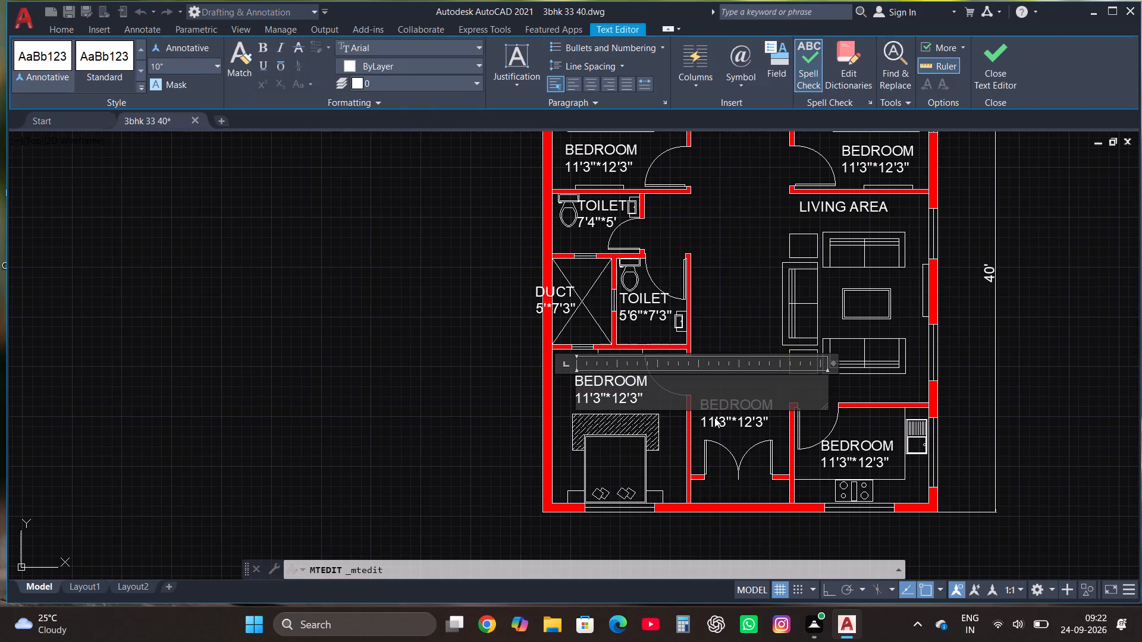
{"action": "left_click", "coordinate": [651, 395]}
{"action": "key", "text": "BackSpace"}
{"action": "key", "text": "BackSpace"}
{"action": "key", "text": "BackSpace"}
{"action": "key", "text": "BackSpace"}
{"action": "key", "text": "1"}
{"action": "type", "text": "'9\""}
{"action": "left_click", "coordinate": [986, 57]}
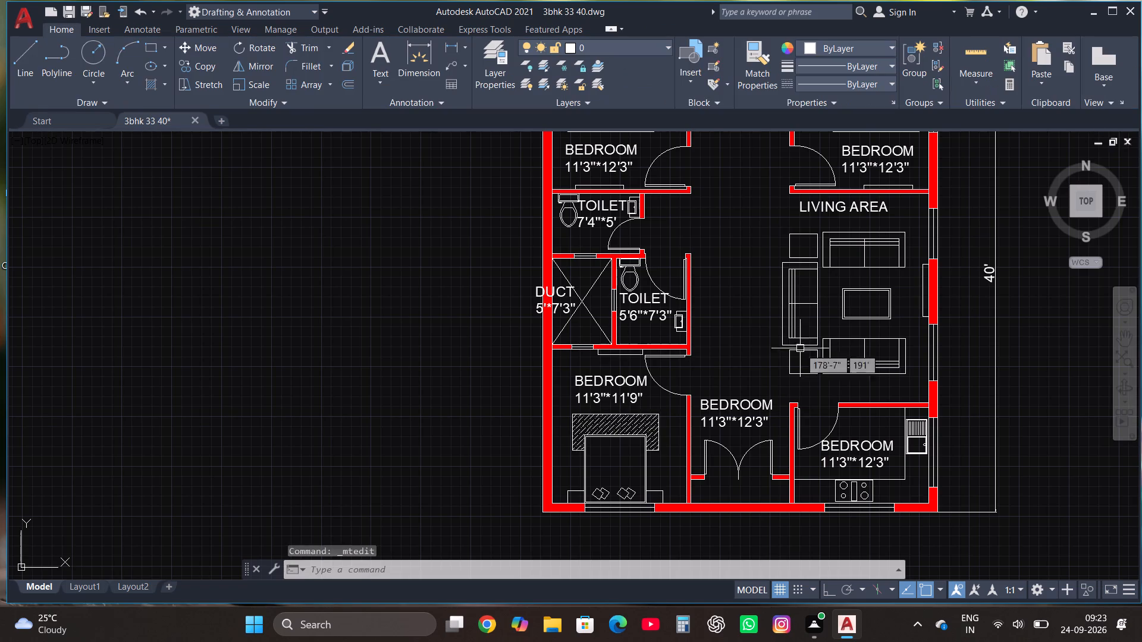
Replace the copied label text above the double entrance door with PASSAGE and 7'6"*6'7" on a second line.
{"action": "left_click", "coordinate": [730, 405]}
{"action": "right_click", "coordinate": [729, 407]}
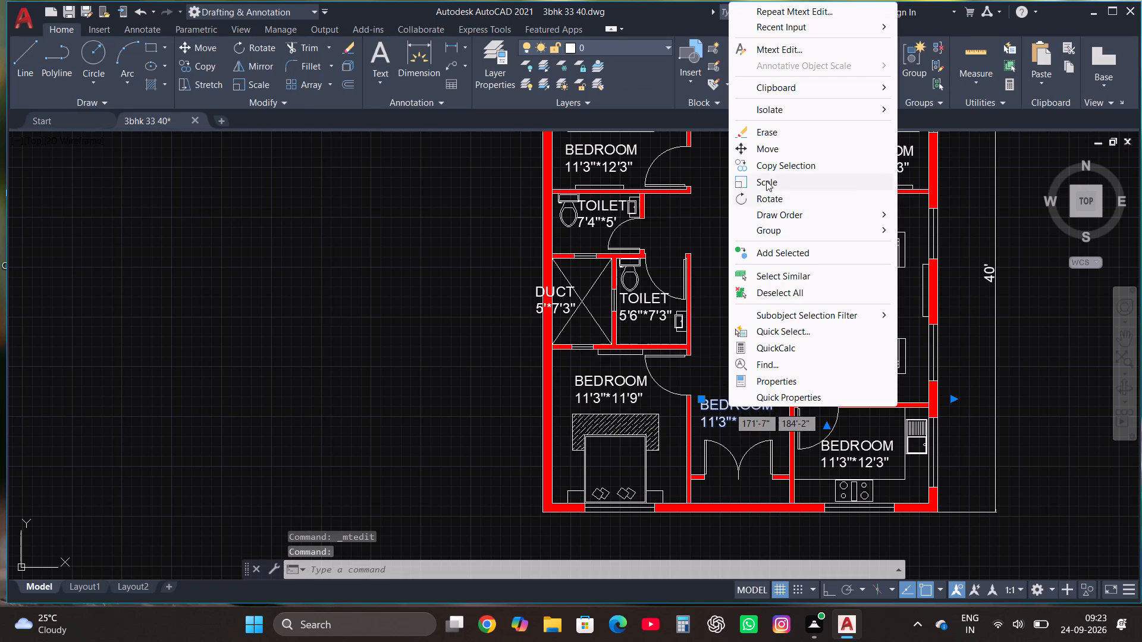
{"action": "left_click", "coordinate": [793, 46]}
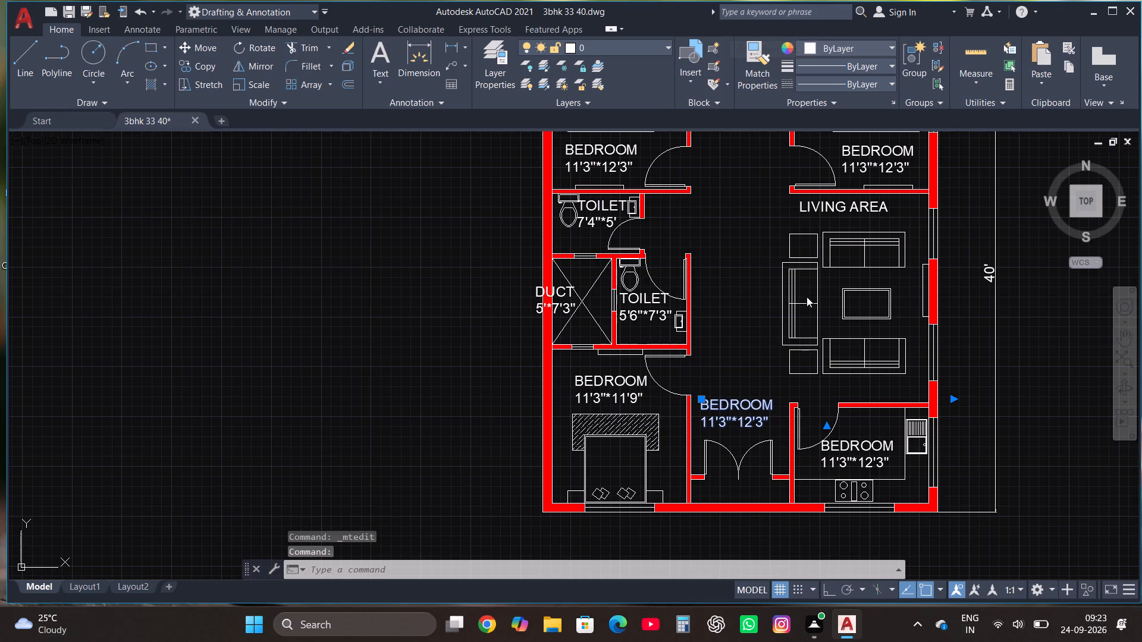
{"action": "left_click", "coordinate": [779, 411]}
{"action": "left_click", "coordinate": [777, 424]}
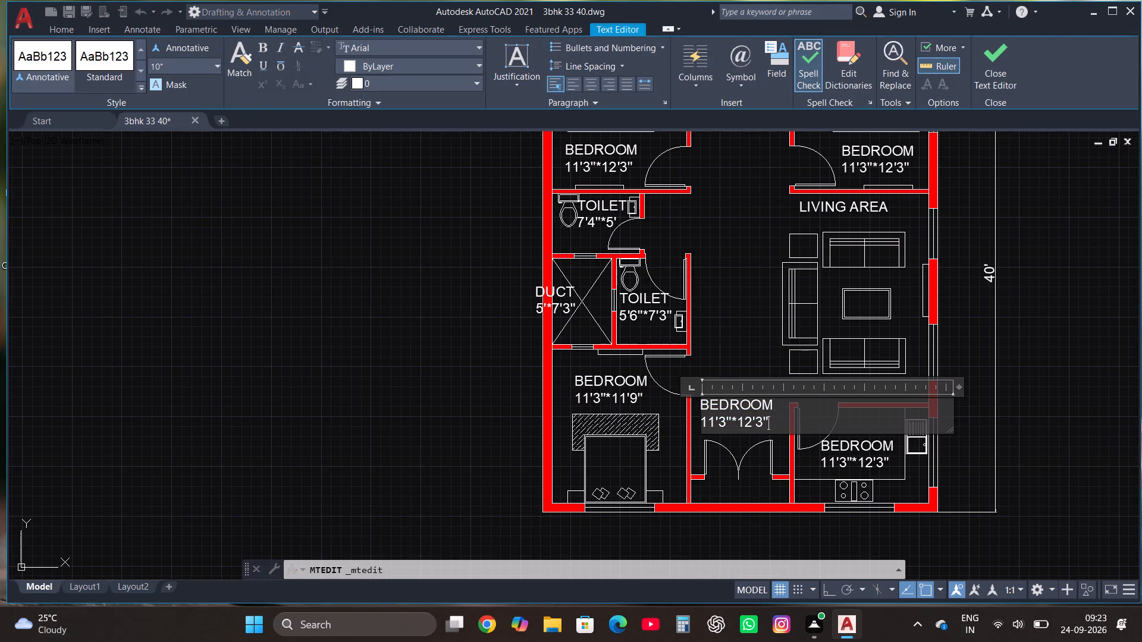
{"action": "key", "text": "BackSpace"}
{"action": "key", "text": "BackSpace"}
{"action": "key", "text": "BackSpace"}
{"action": "key", "text": "BackSpace"}
{"action": "key", "text": "BackSpace"}
{"action": "key", "text": "BackSpace"}
{"action": "key", "text": "BackSpace"}
{"action": "key", "text": "BackSpace"}
{"action": "key", "text": "BackSpace"}
{"action": "key", "text": "BackSpace"}
{"action": "key", "text": "BackSpace"}
{"action": "key", "text": "BackSpace"}
{"action": "key", "text": "BackSpace"}
{"action": "key", "text": "BackSpace"}
{"action": "key", "text": "BackSpace"}
{"action": "key", "text": "BackSpace"}
{"action": "key", "text": "BackSpace"}
{"action": "key", "text": "BackSpace"}
{"action": "key", "text": "BackSpace"}
{"action": "key", "text": "BackSpace"}
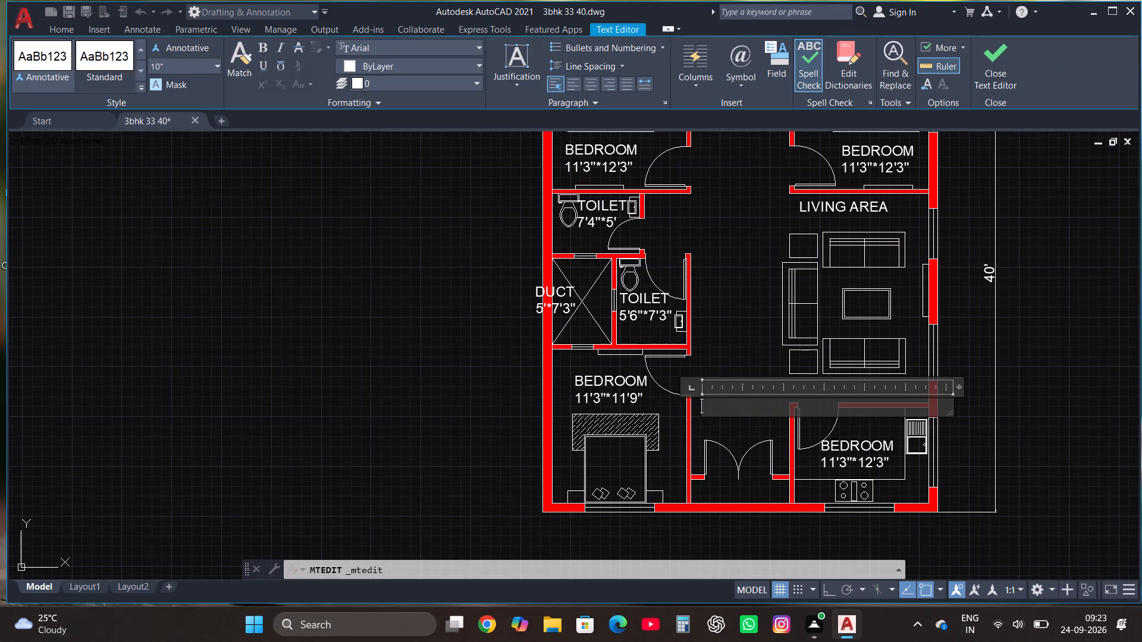
{"action": "type", "text": "PASSAGE"}
{"action": "key", "text": "Return"}
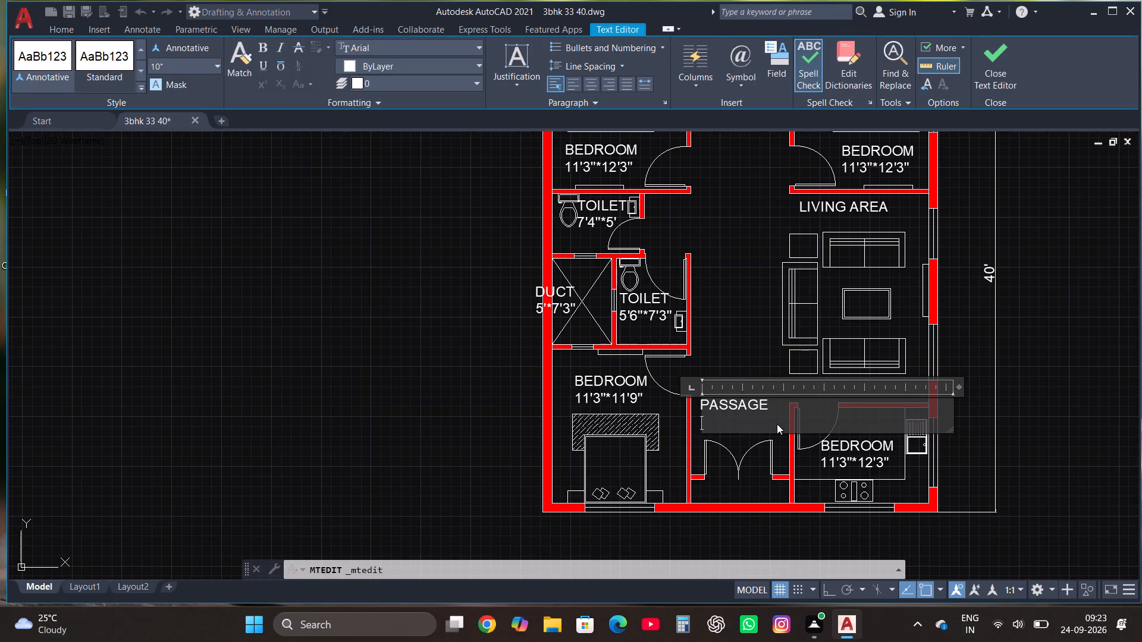
{"action": "type", "text": "7'"}
{"action": "key", "text": "6"}
{"action": "type", "text": "\"*"}
{"action": "type", "text": "6'7\""}
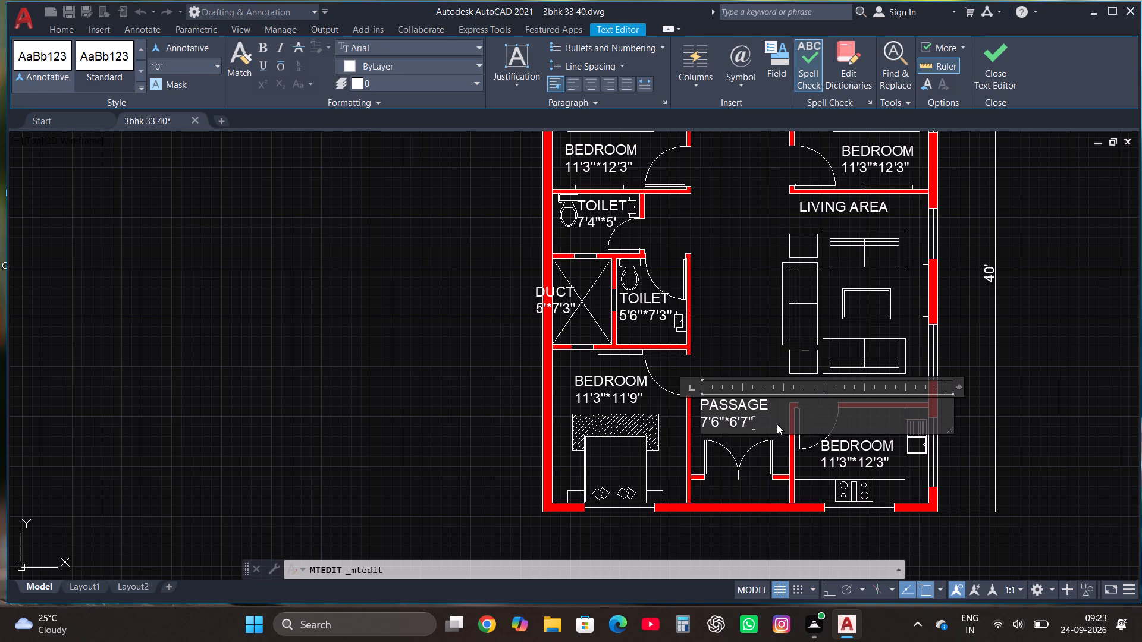
{"action": "left_click", "coordinate": [993, 51]}
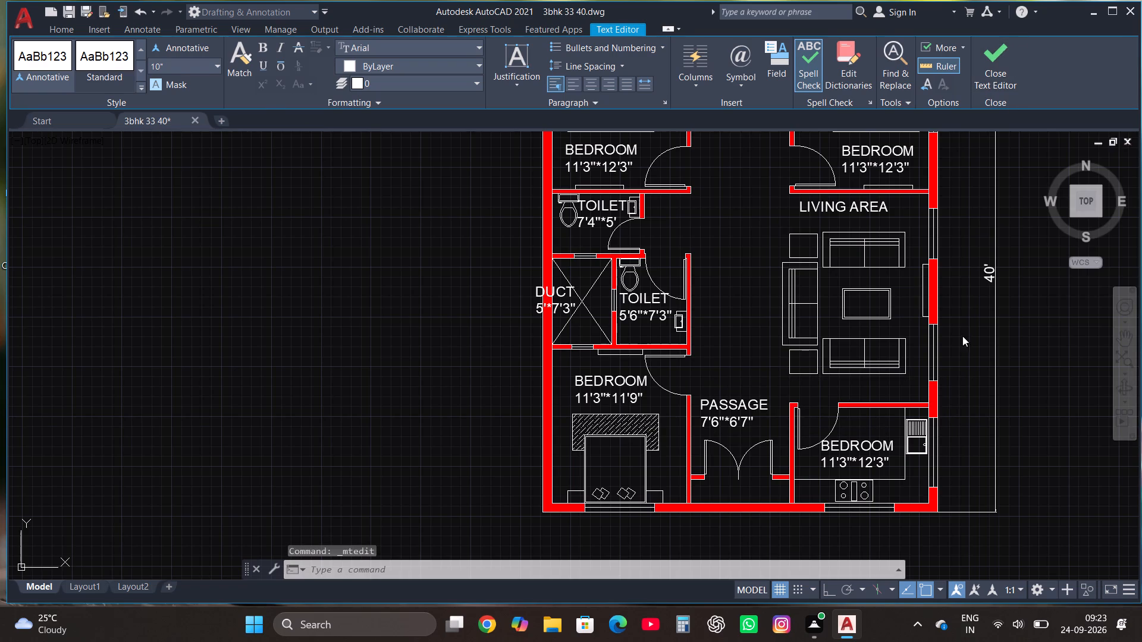
Replace the copied label text in the kitchen with KITCHEN and 11'3"*8' on a second line.
{"action": "left_click", "coordinate": [826, 464]}
{"action": "right_click", "coordinate": [824, 464]}
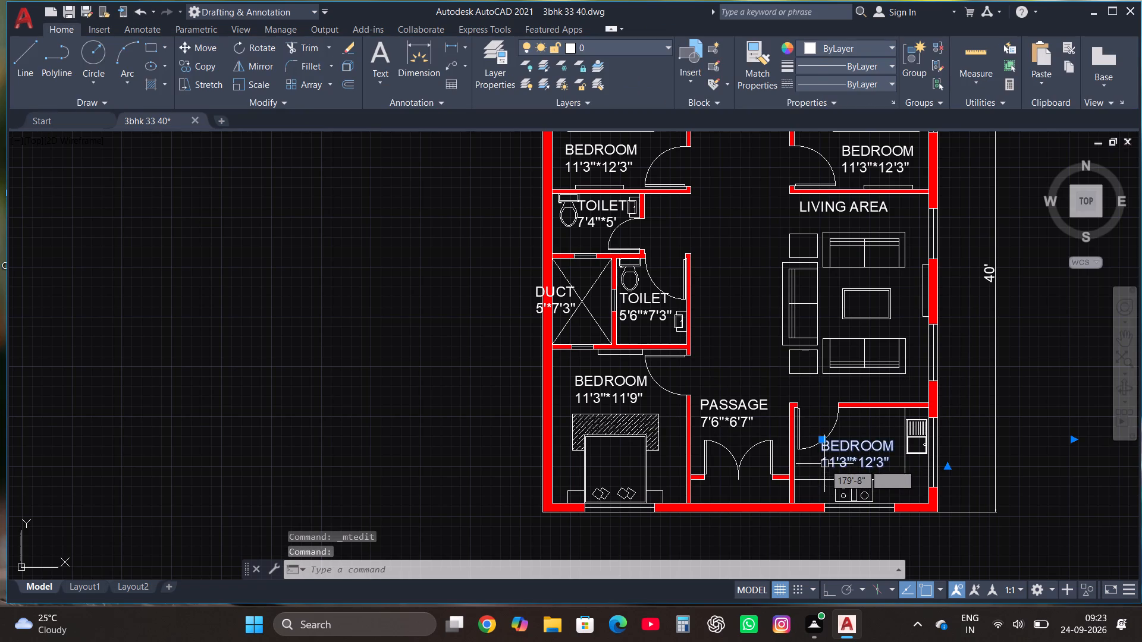
{"action": "left_click", "coordinate": [895, 108]}
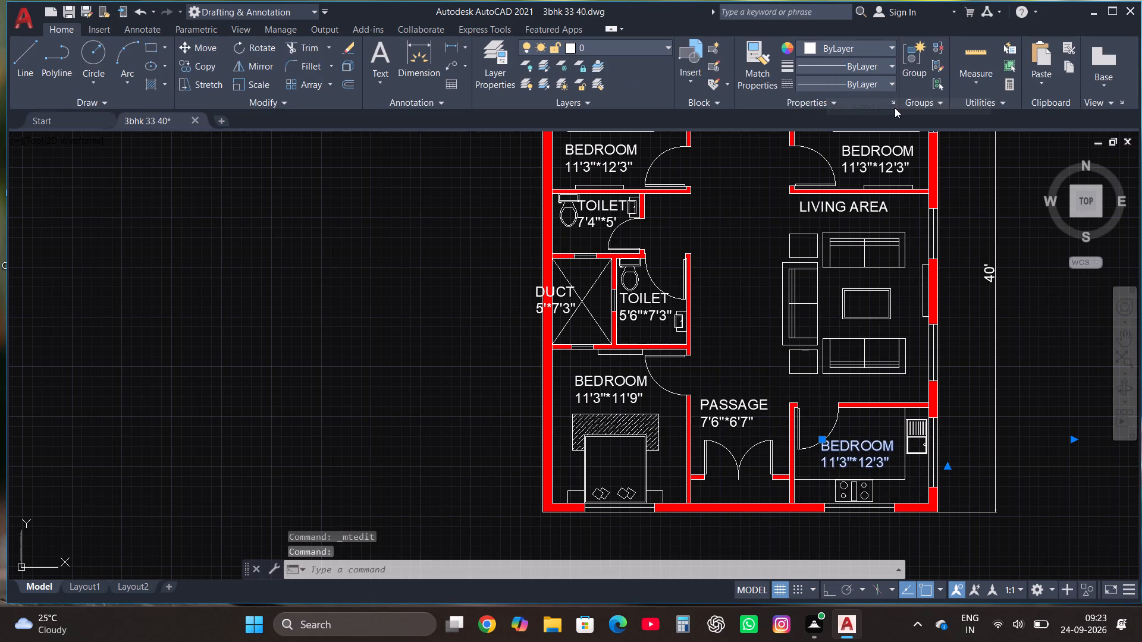
{"action": "left_click", "coordinate": [902, 463]}
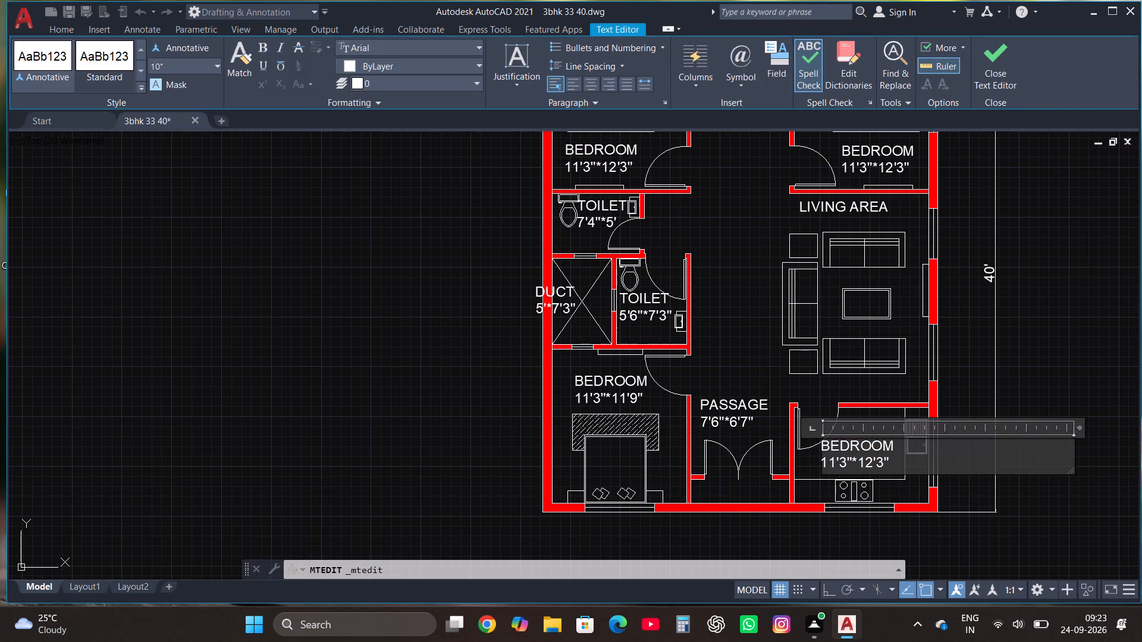
{"action": "key", "text": "BackSpace"}
{"action": "key", "text": "BackSpace"}
{"action": "key", "text": "BackSpace"}
{"action": "key", "text": "BackSpace"}
{"action": "key", "text": "BackSpace"}
{"action": "key", "text": "BackSpace"}
{"action": "key", "text": "BackSpace"}
{"action": "key", "text": "BackSpace"}
{"action": "key", "text": "BackSpace"}
{"action": "key", "text": "BackSpace"}
{"action": "key", "text": "BackSpace"}
{"action": "key", "text": "BackSpace"}
{"action": "key", "text": "BackSpace"}
{"action": "key", "text": "BackSpace"}
{"action": "key", "text": "BackSpace"}
{"action": "key", "text": "BackSpace"}
{"action": "key", "text": "BackSpace"}
{"action": "key", "text": "BackSpace"}
{"action": "key", "text": "BackSpace"}
{"action": "key", "text": "BackSpace"}
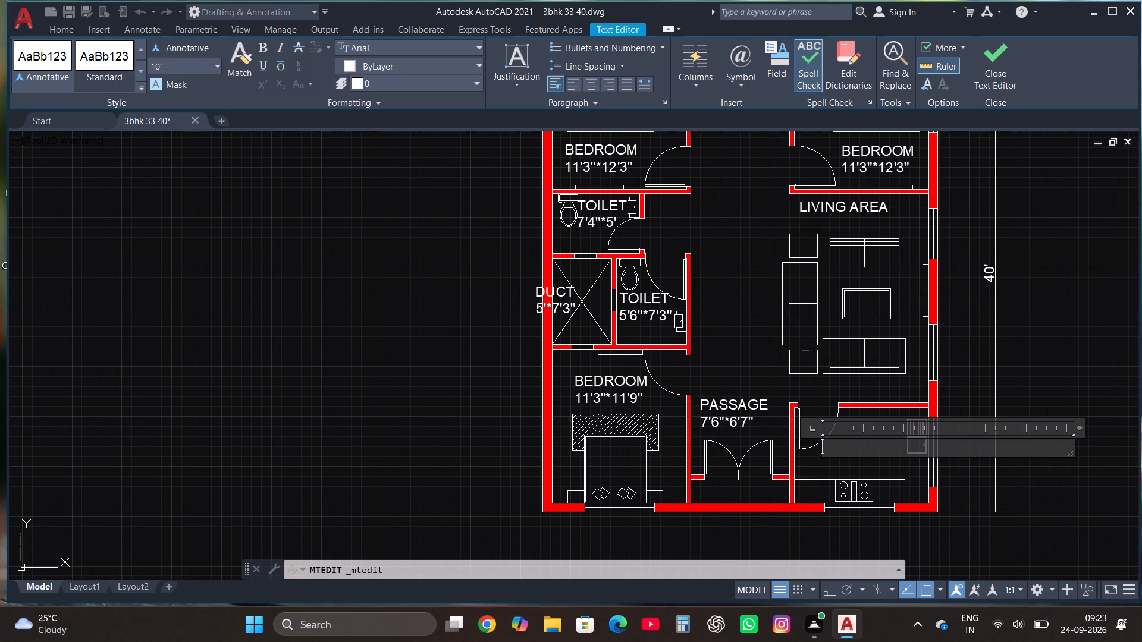
{"action": "type", "text": "KITCHEN"}
{"action": "key", "text": "Return"}
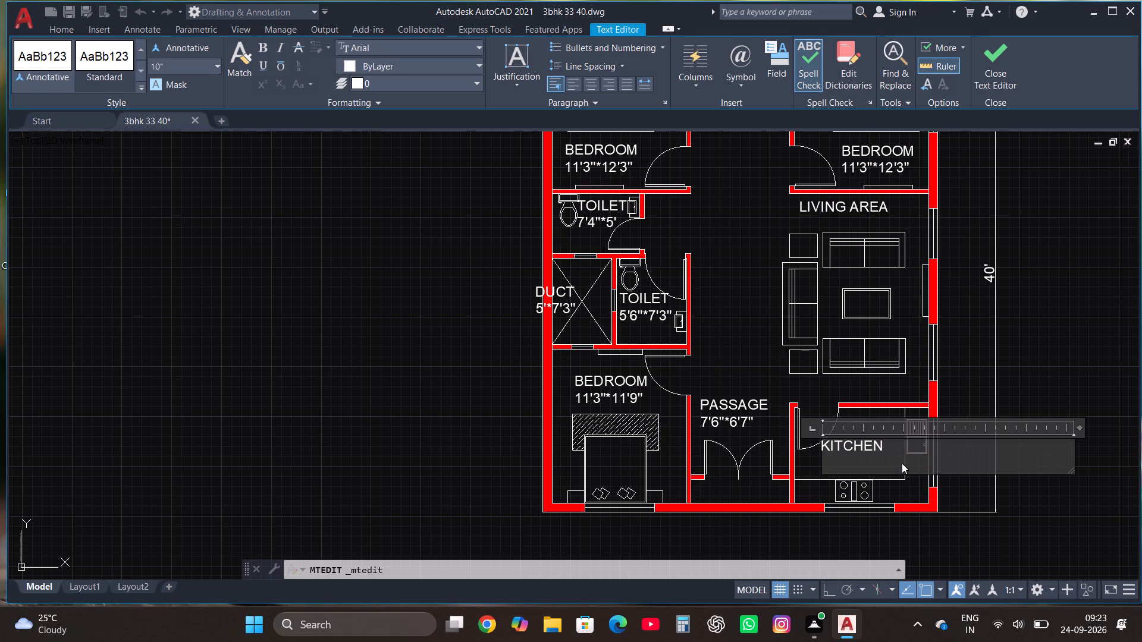
{"action": "type", "text": "11'"}
{"action": "type", "text": "3\"*"}
{"action": "type", "text": "8'"}
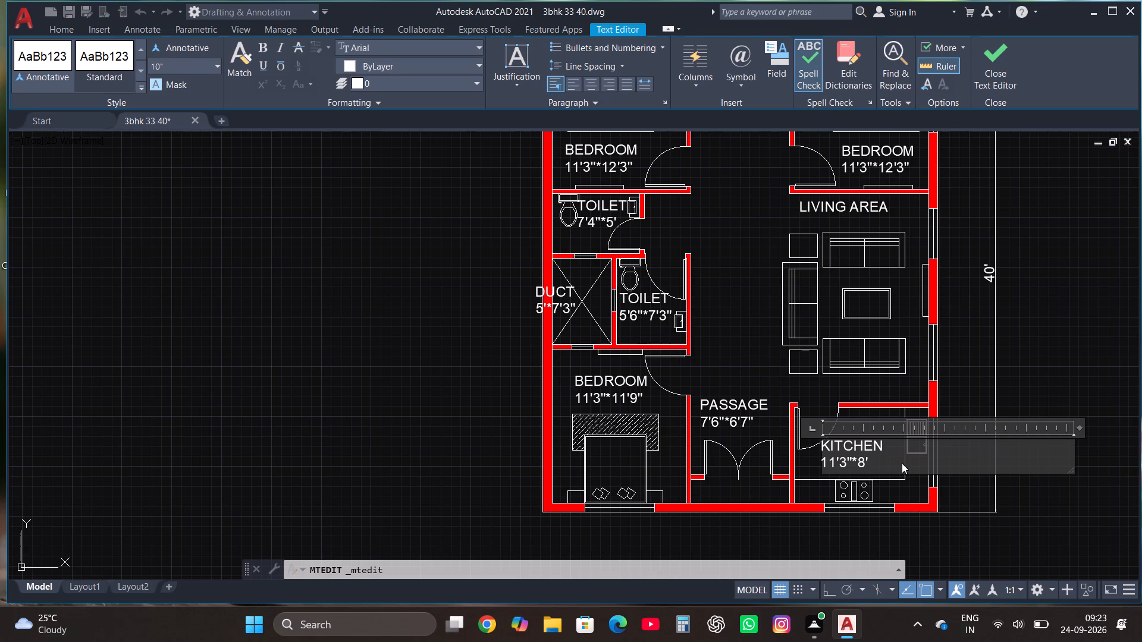
{"action": "left_click", "coordinate": [1001, 50]}
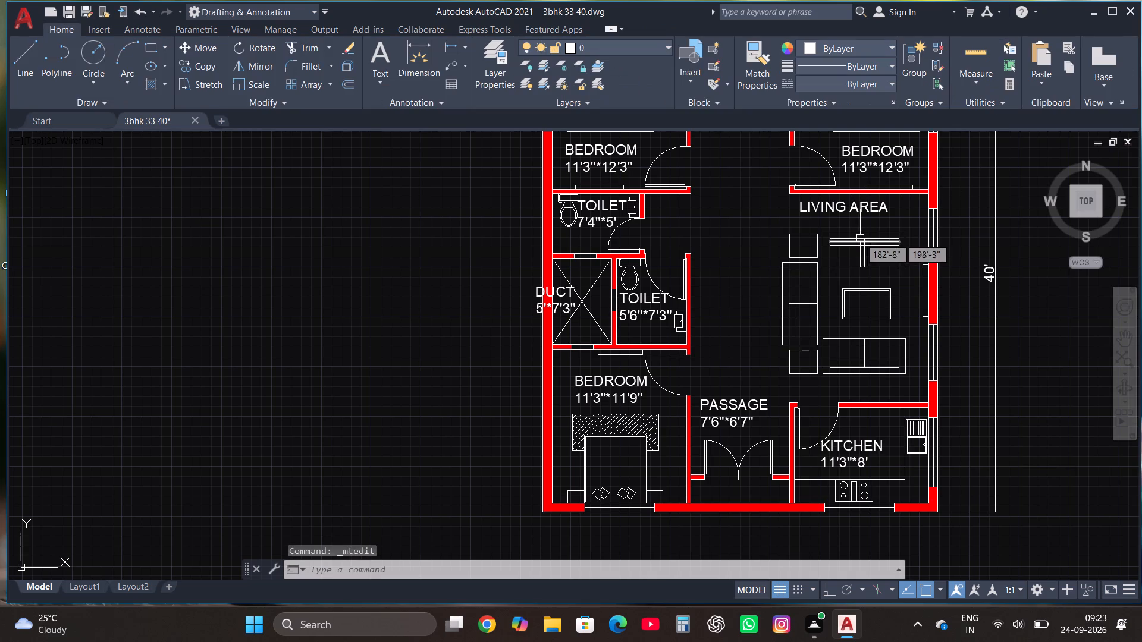
Move the KITCHEN label about 4 inches horizontally, away from the kitchen door swing.
{"action": "scroll", "coordinate": [814, 253], "scroll_direction": "down", "scroll_amount": 2}
{"action": "scroll", "coordinate": [820, 331], "scroll_direction": "up", "scroll_amount": 4}
{"action": "left_click", "coordinate": [835, 326]}
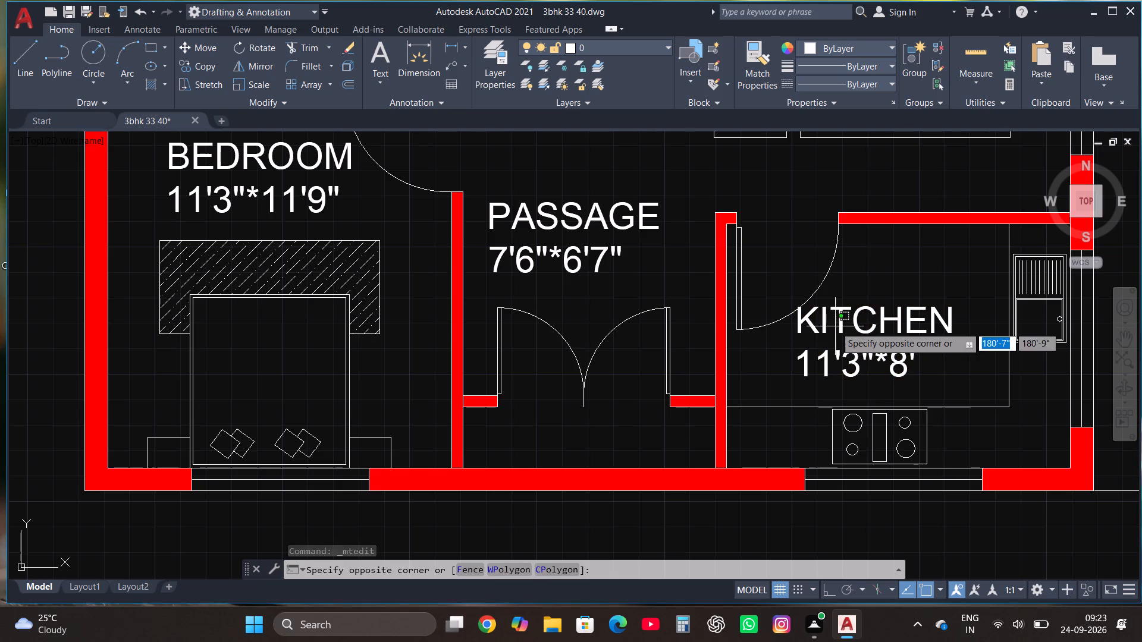
{"action": "left_click", "coordinate": [875, 291]}
{"action": "left_click", "coordinate": [874, 315]}
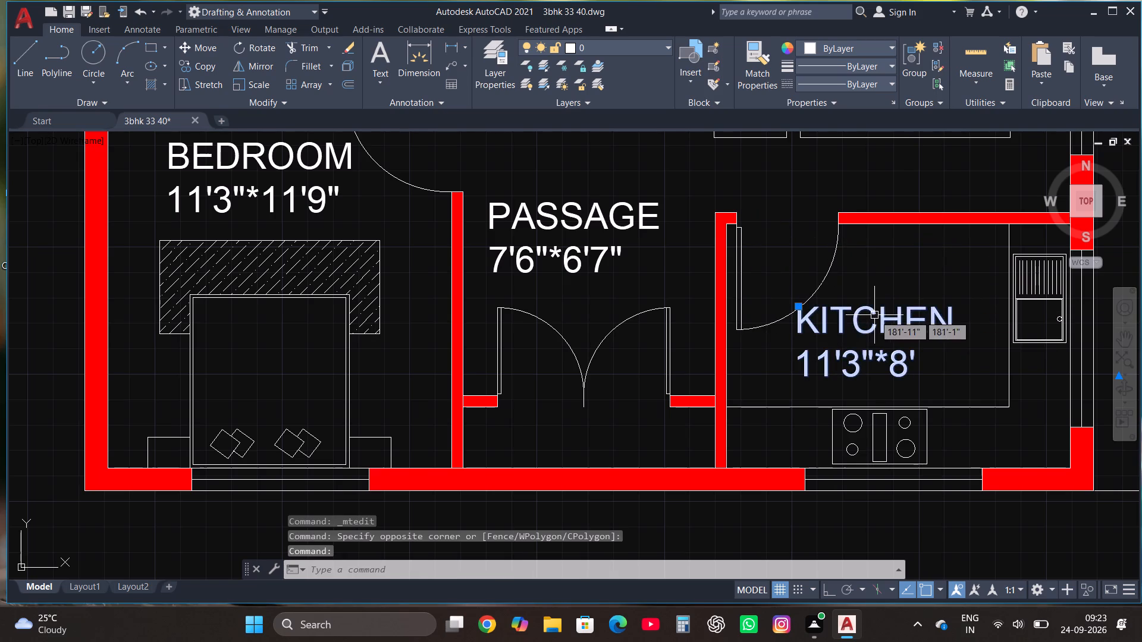
{"action": "left_click", "coordinate": [183, 51]}
{"action": "left_click", "coordinate": [811, 360]}
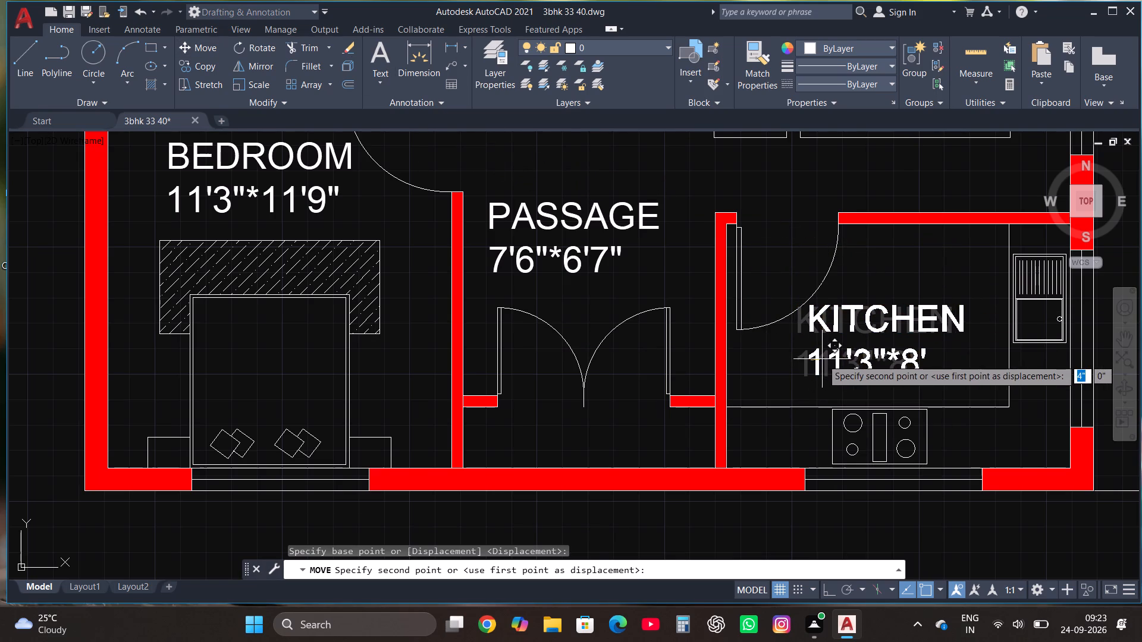
{"action": "left_click", "coordinate": [824, 359]}
Move the PASSAGE label to sit centred between the passage walls above the double entrance door.
{"action": "scroll", "coordinate": [823, 359], "scroll_direction": "down", "scroll_amount": 2}
{"action": "scroll", "coordinate": [667, 279], "scroll_direction": "up", "scroll_amount": 1}
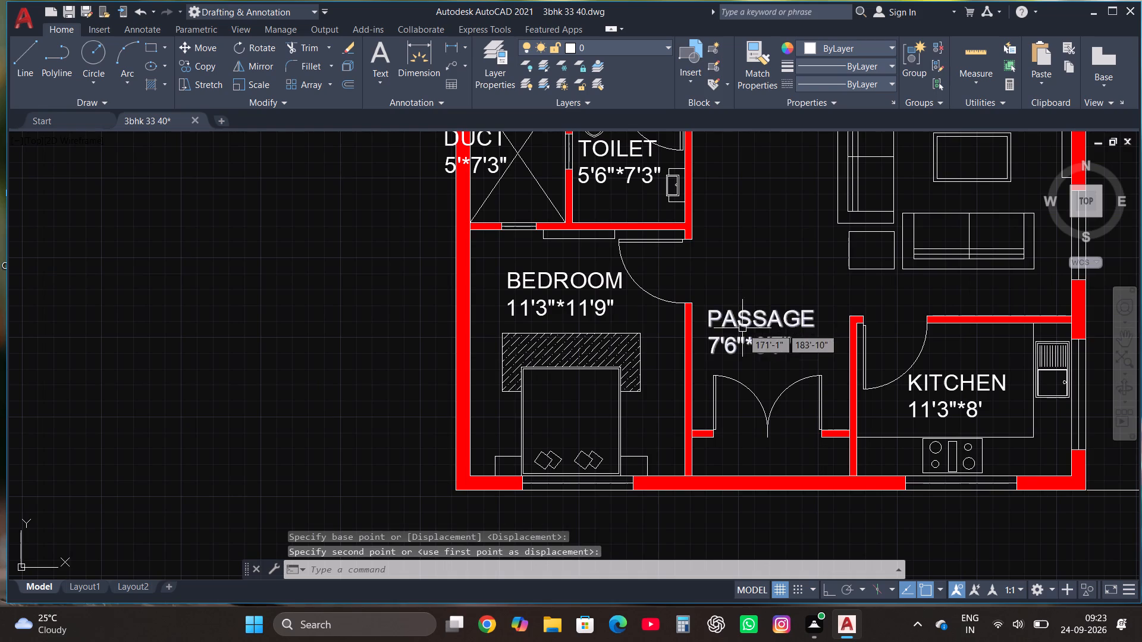
{"action": "left_click", "coordinate": [742, 329]}
{"action": "left_click", "coordinate": [202, 48]}
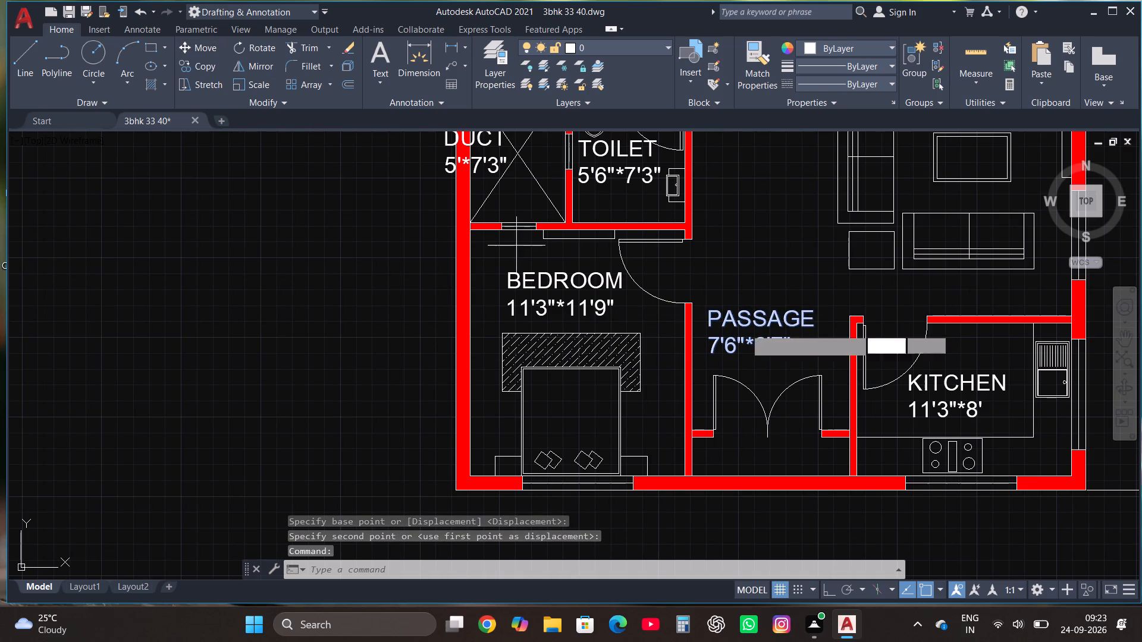
{"action": "left_click", "coordinate": [757, 332]}
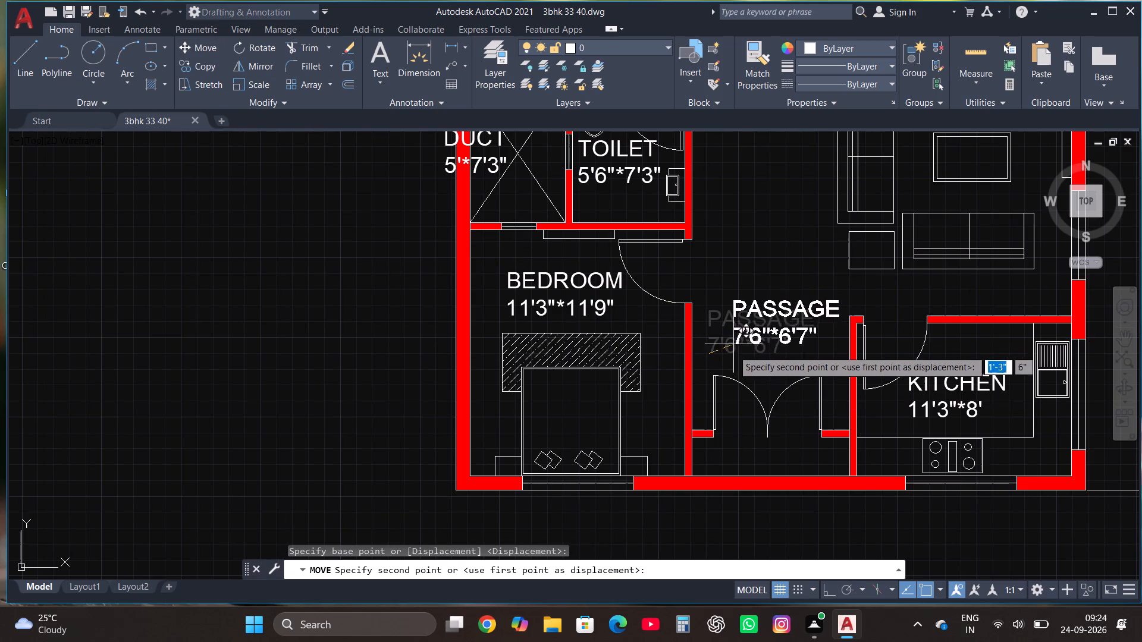
{"action": "left_click", "coordinate": [723, 360]}
Move the DUCT label off the outer wall and centre it inside the crossed duct rectangle.
{"action": "scroll", "coordinate": [818, 420], "scroll_direction": "down", "scroll_amount": 1}
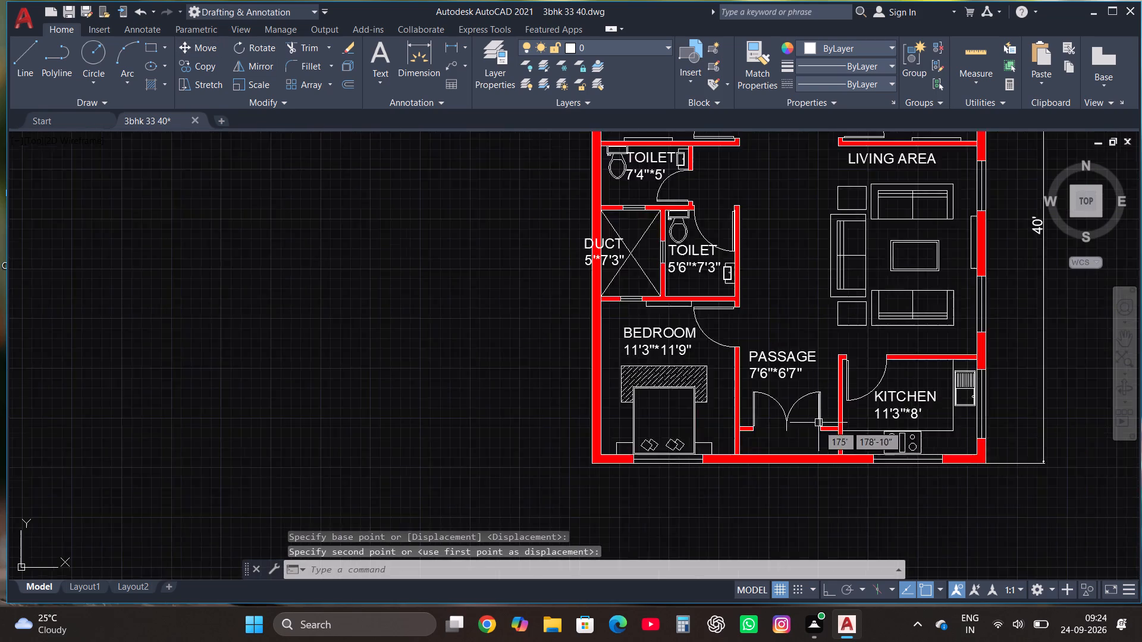
{"action": "scroll", "coordinate": [820, 425], "scroll_direction": "down", "scroll_amount": 1}
{"action": "scroll", "coordinate": [729, 286], "scroll_direction": "up", "scroll_amount": 2}
{"action": "left_click", "coordinate": [635, 353]}
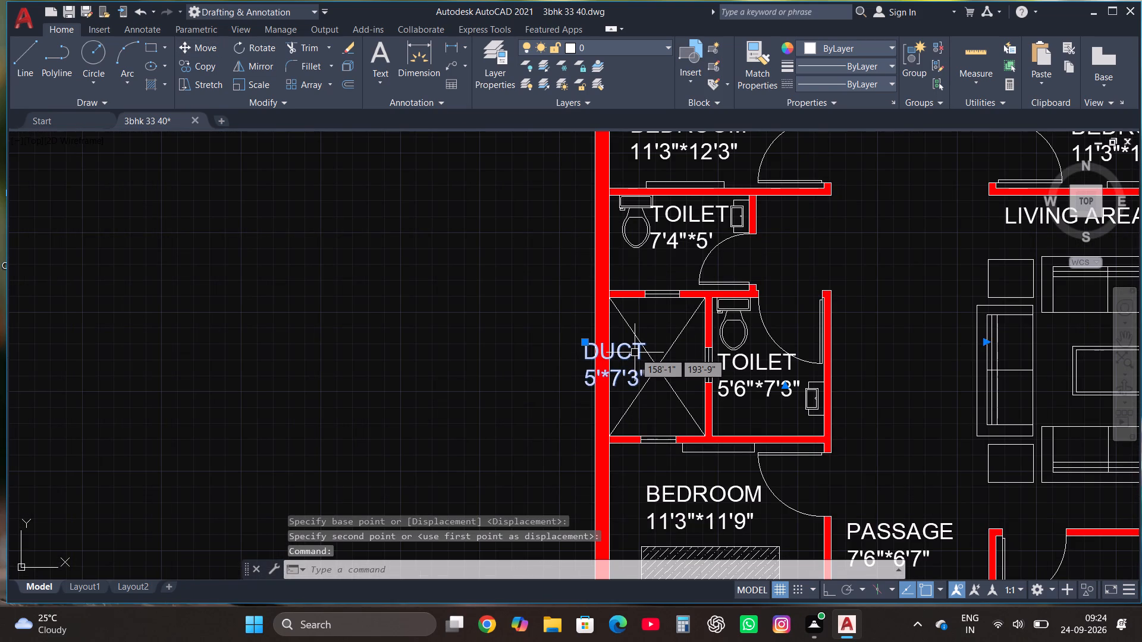
{"action": "key", "text": "F8"}
{"action": "key", "text": "F8"}
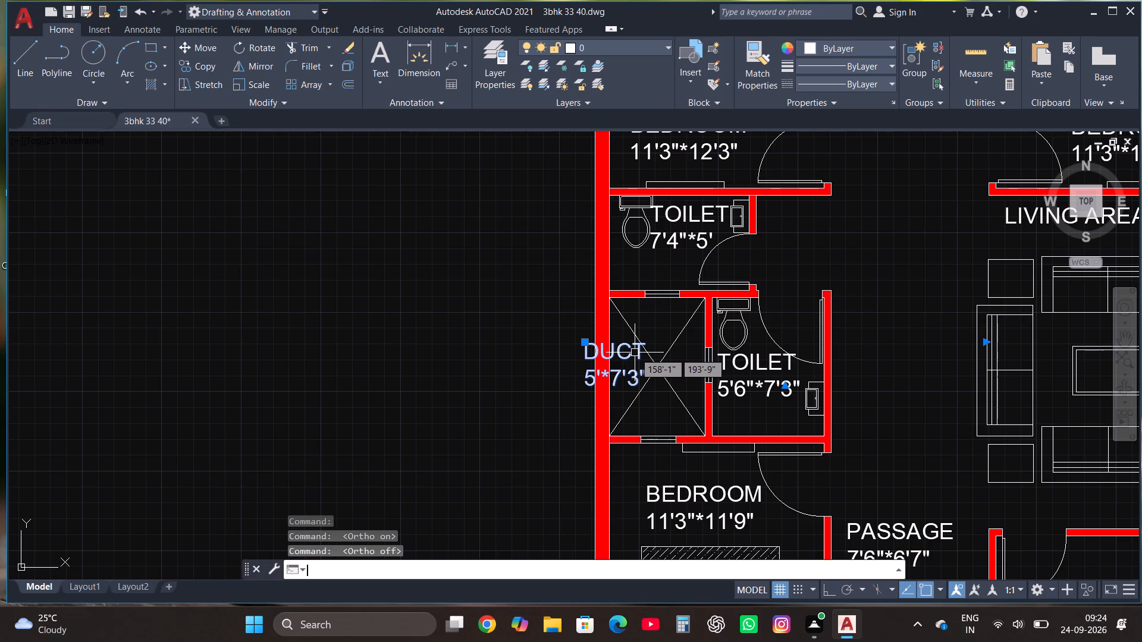
{"action": "left_click", "coordinate": [204, 49]}
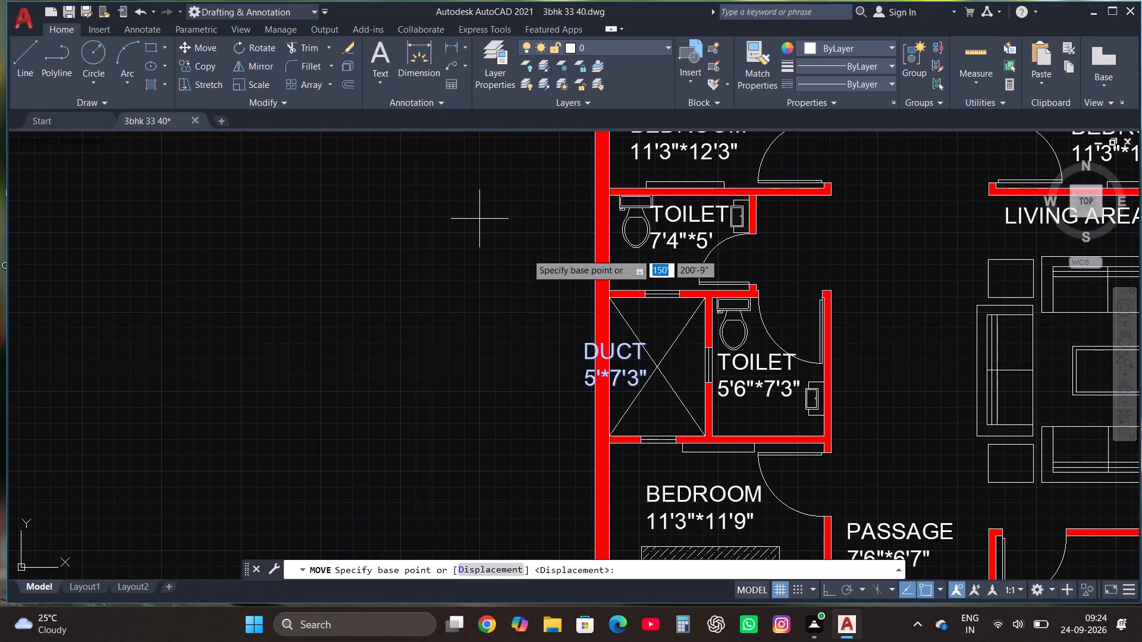
{"action": "left_click", "coordinate": [626, 364]}
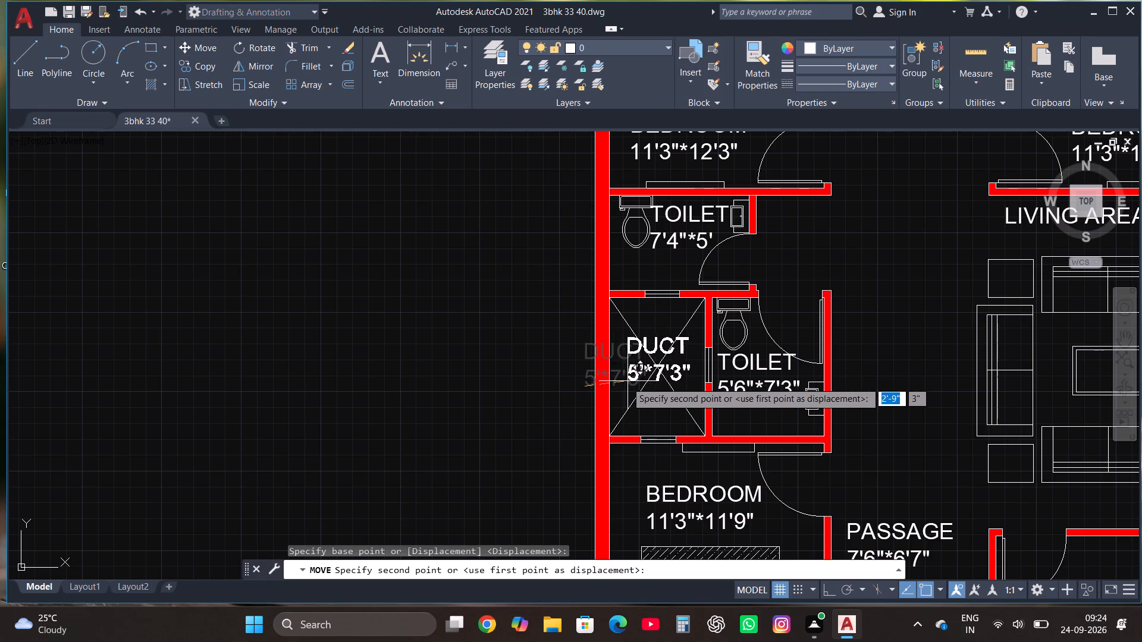
{"action": "left_click", "coordinate": [626, 383]}
Copy the upper-left bedroom's label into the open space below the staircase, between the two upper bedroom doors.
{"action": "scroll", "coordinate": [648, 430], "scroll_direction": "down", "scroll_amount": 1}
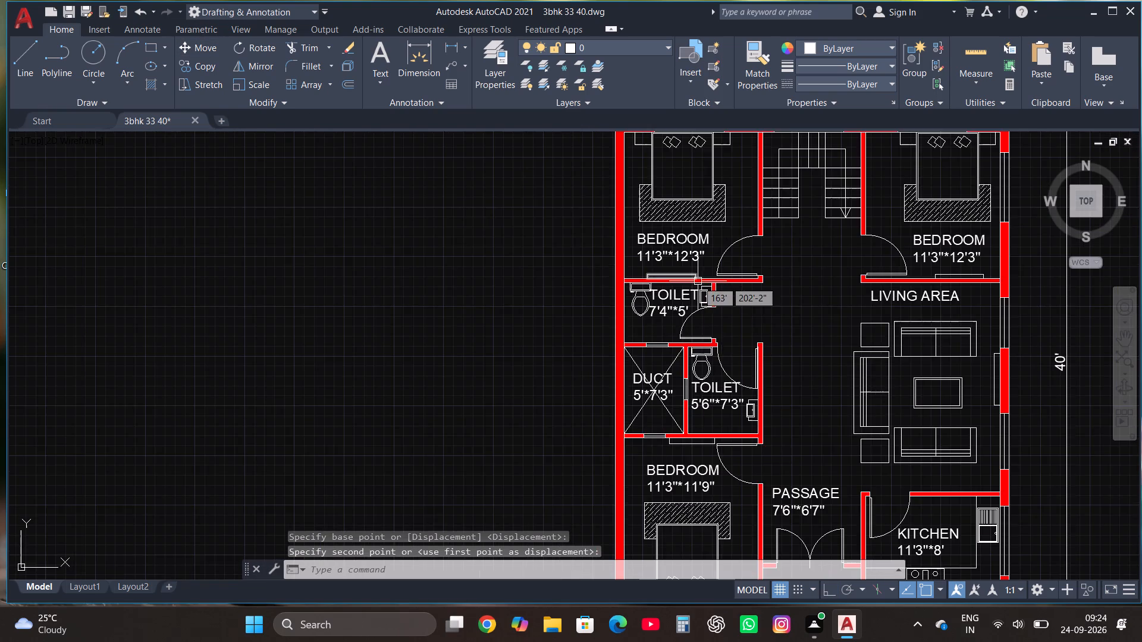
{"action": "scroll", "coordinate": [698, 281], "scroll_direction": "up", "scroll_amount": 1}
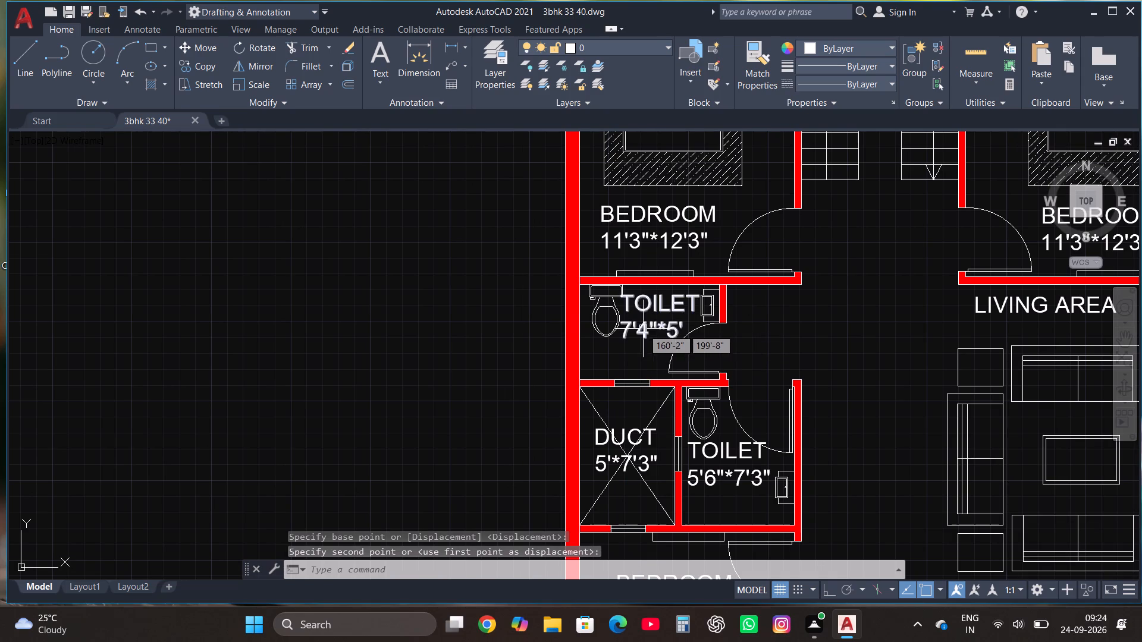
{"action": "scroll", "coordinate": [641, 432], "scroll_direction": "down", "scroll_amount": 1}
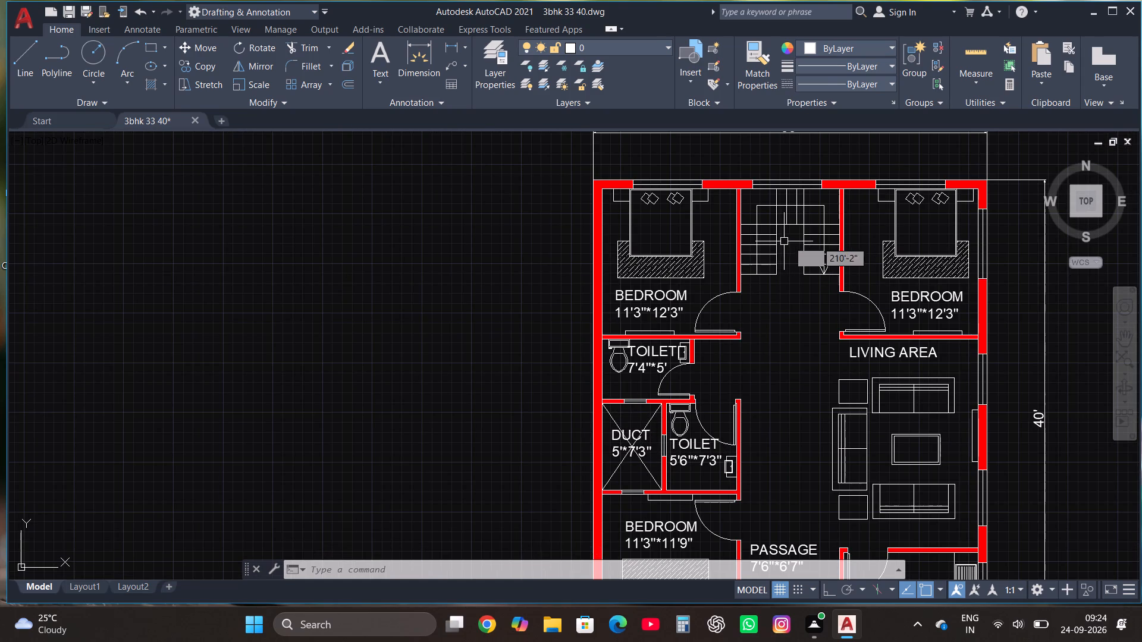
{"action": "scroll", "coordinate": [798, 213], "scroll_direction": "down", "scroll_amount": 1}
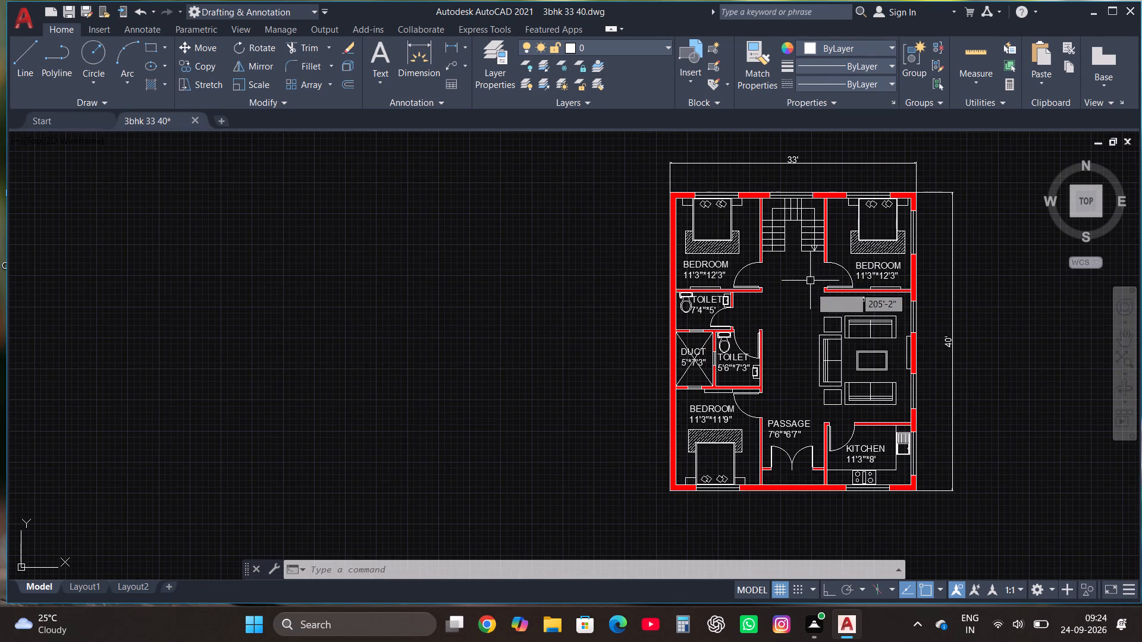
{"action": "scroll", "coordinate": [790, 280], "scroll_direction": "up", "scroll_amount": 2}
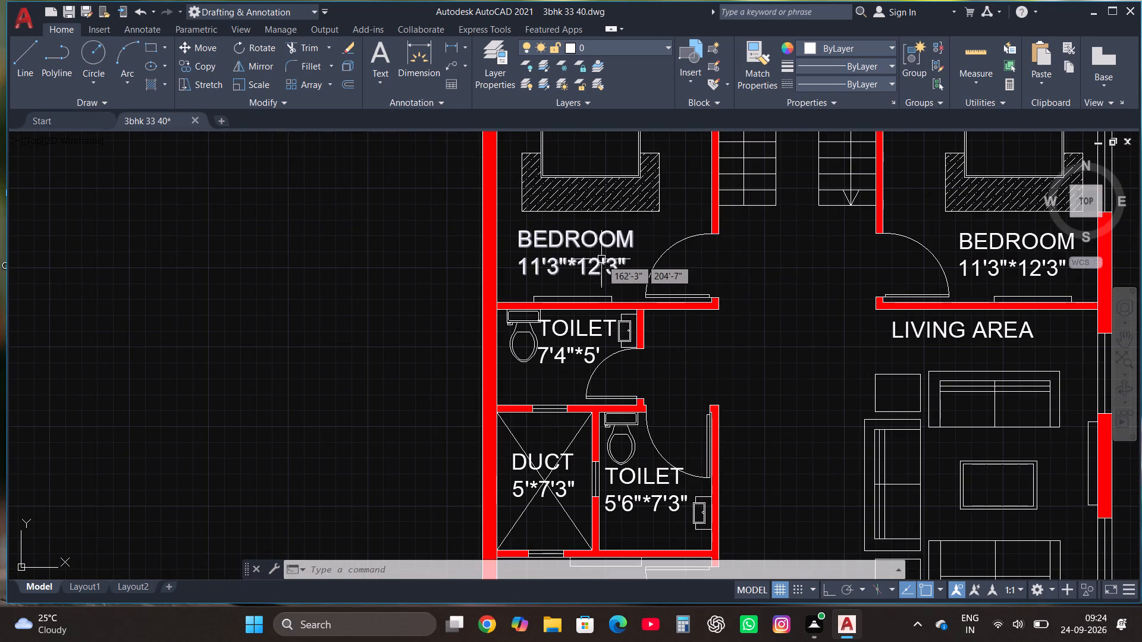
{"action": "left_click", "coordinate": [601, 259]}
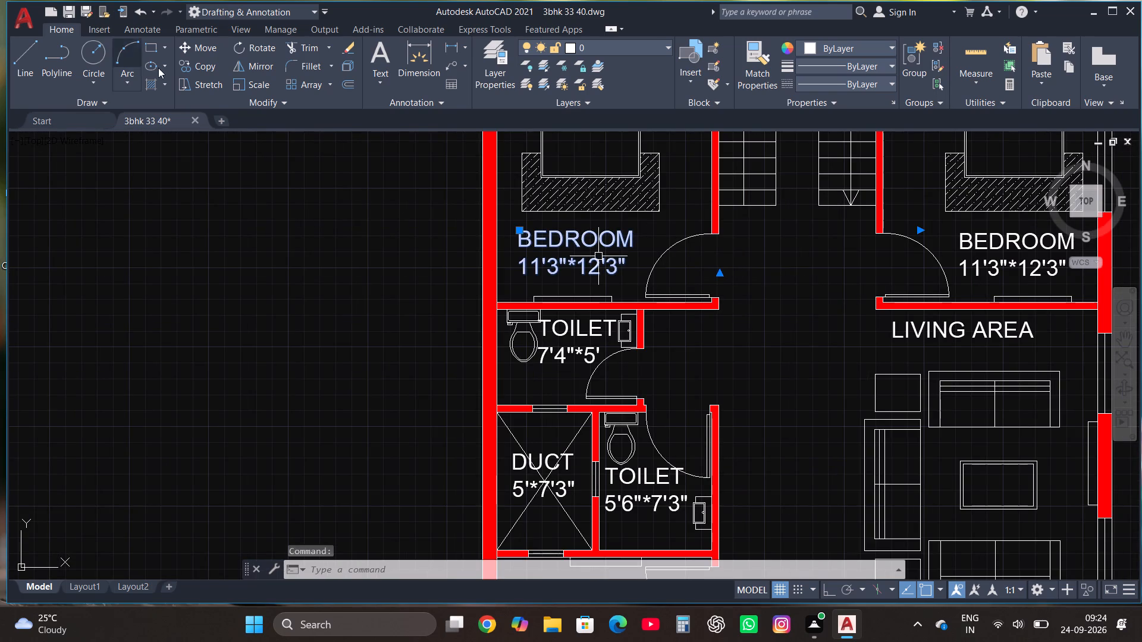
{"action": "left_click", "coordinate": [204, 63]}
{"action": "left_click", "coordinate": [584, 260]}
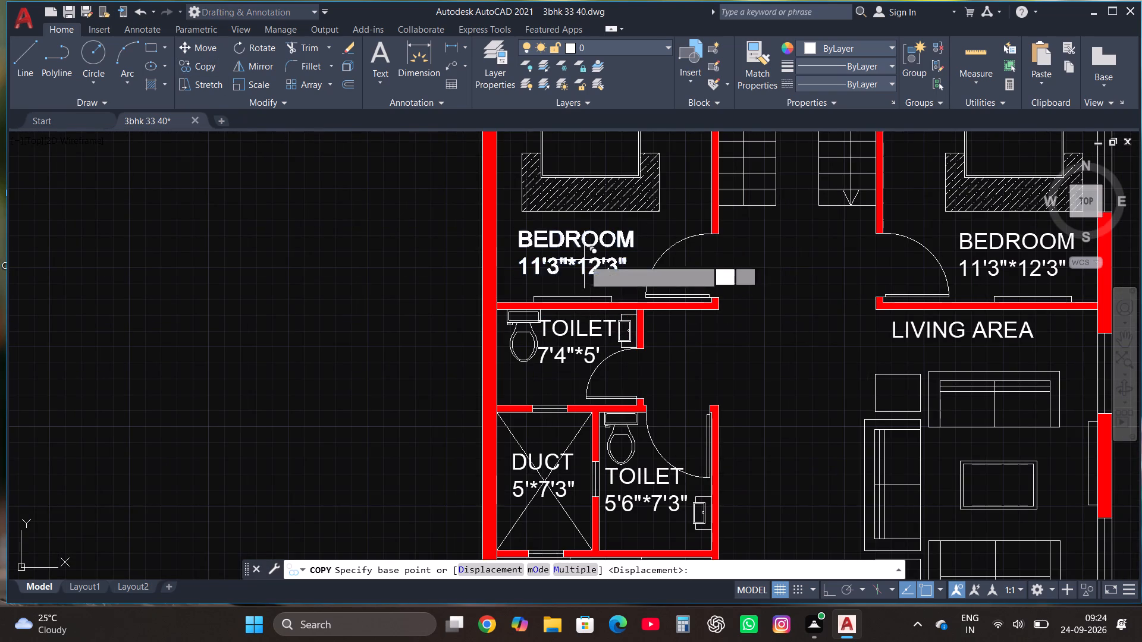
{"action": "left_click", "coordinate": [792, 269]}
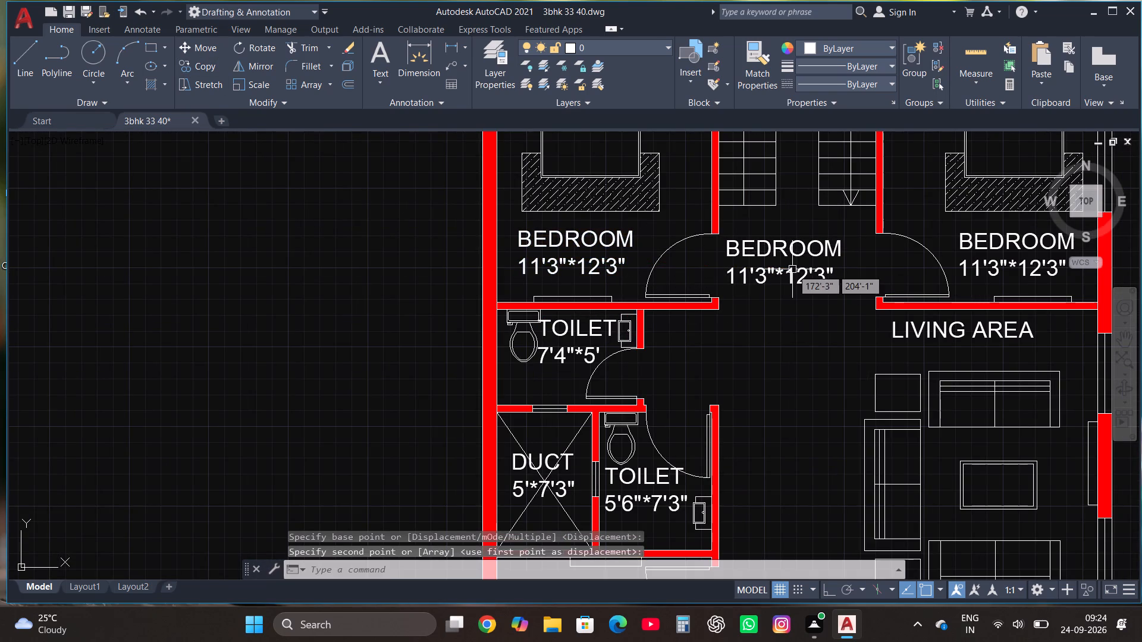
Replace the copied label text below the staircase with the door tag D.
{"action": "left_click", "coordinate": [779, 261]}
{"action": "left_click", "coordinate": [768, 257]}
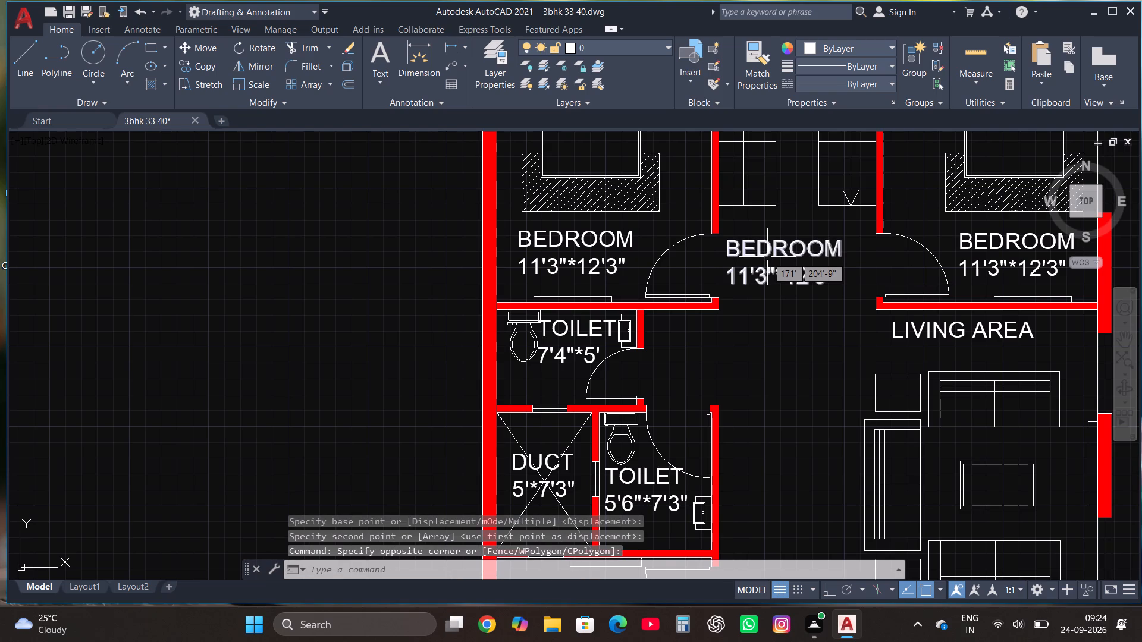
{"action": "left_click", "coordinate": [765, 254]}
{"action": "right_click", "coordinate": [764, 254]}
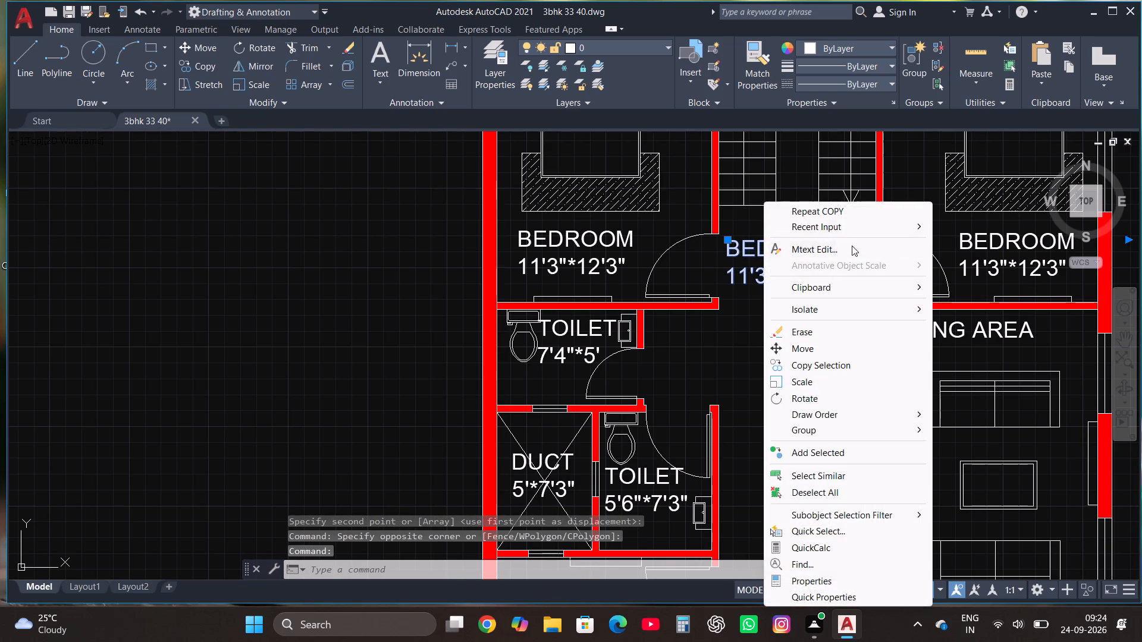
{"action": "left_click", "coordinate": [846, 249]}
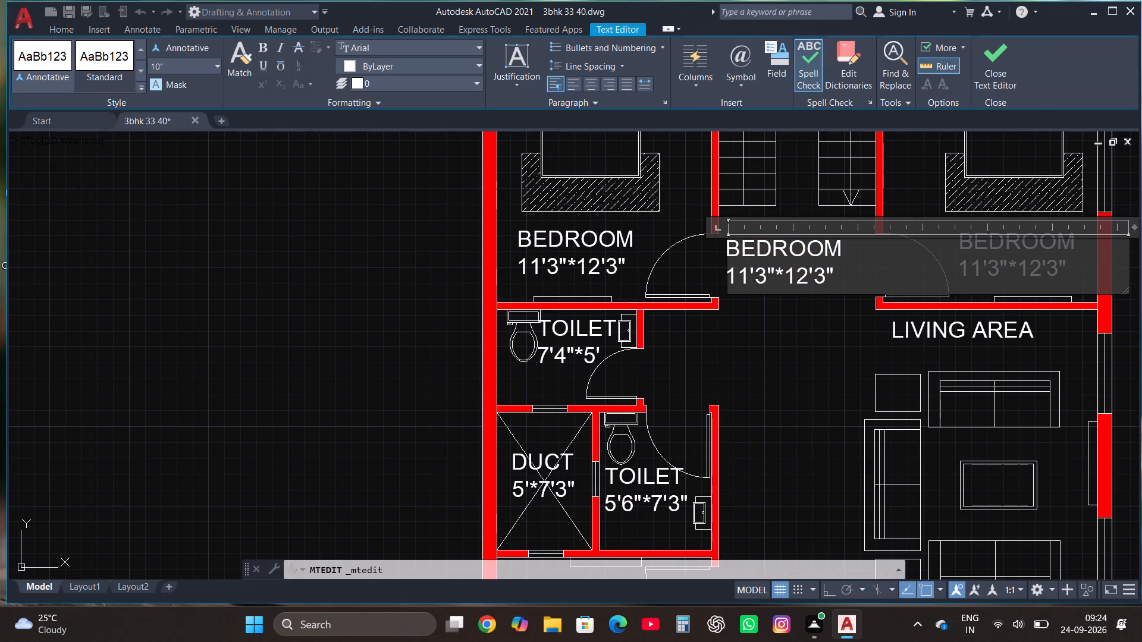
{"action": "left_click", "coordinate": [851, 281]}
{"action": "key", "text": "BackSpace"}
{"action": "key", "text": "BackSpace"}
{"action": "key", "text": "BackSpace"}
{"action": "key", "text": "BackSpace"}
{"action": "key", "text": "BackSpace"}
{"action": "key", "text": "BackSpace"}
{"action": "key", "text": "BackSpace"}
{"action": "key", "text": "BackSpace"}
{"action": "key", "text": "BackSpace"}
{"action": "key", "text": "BackSpace"}
{"action": "key", "text": "BackSpace"}
{"action": "key", "text": "BackSpace"}
{"action": "key", "text": "BackSpace"}
{"action": "key", "text": "BackSpace"}
{"action": "key", "text": "BackSpace"}
{"action": "key", "text": "BackSpace"}
{"action": "key", "text": "BackSpace"}
{"action": "key", "text": "BackSpace"}
{"action": "key", "text": "BackSpace"}
{"action": "key", "text": "BackSpace"}
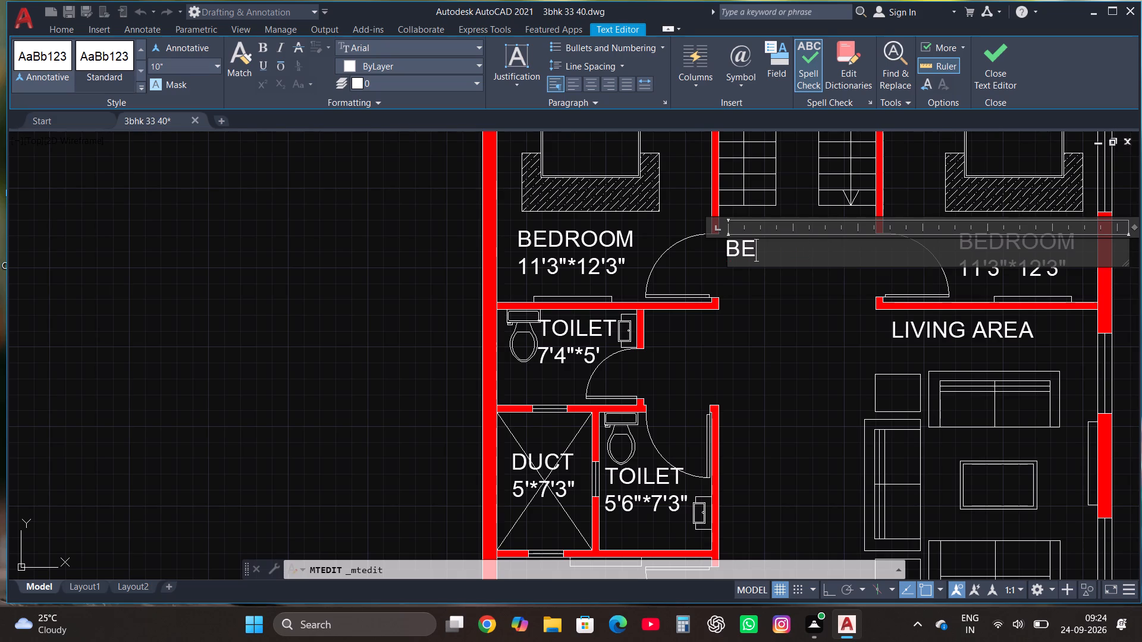
{"action": "key", "text": "d"}
{"action": "left_click", "coordinate": [994, 56]}
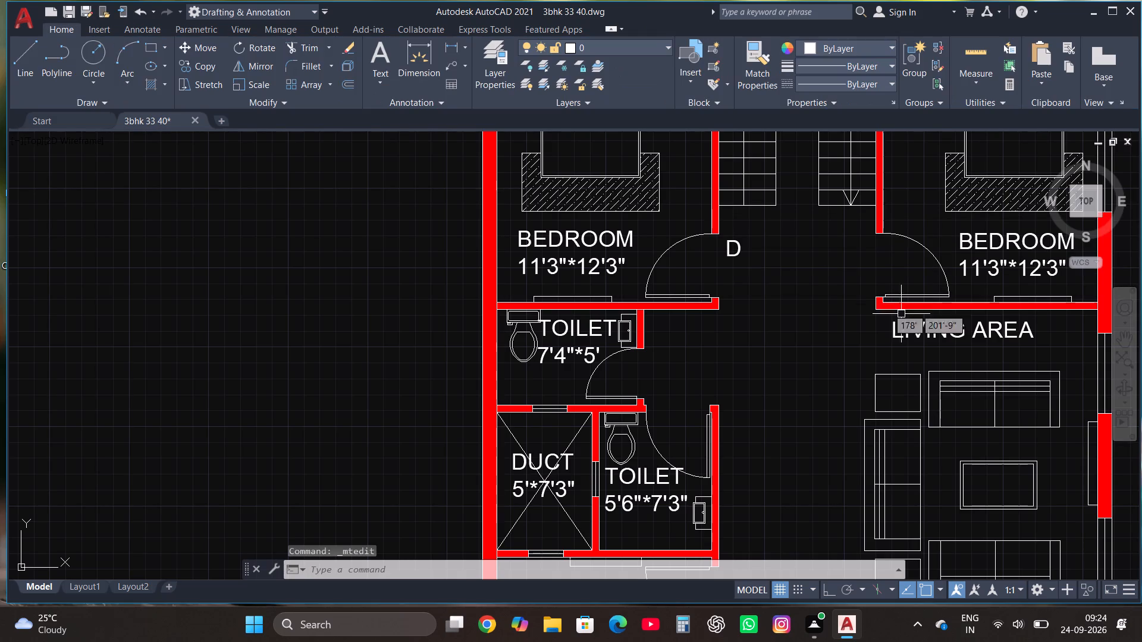
Move the D tag from below the staircase into the upper-left bedroom's door opening.
{"action": "left_click", "coordinate": [728, 243]}
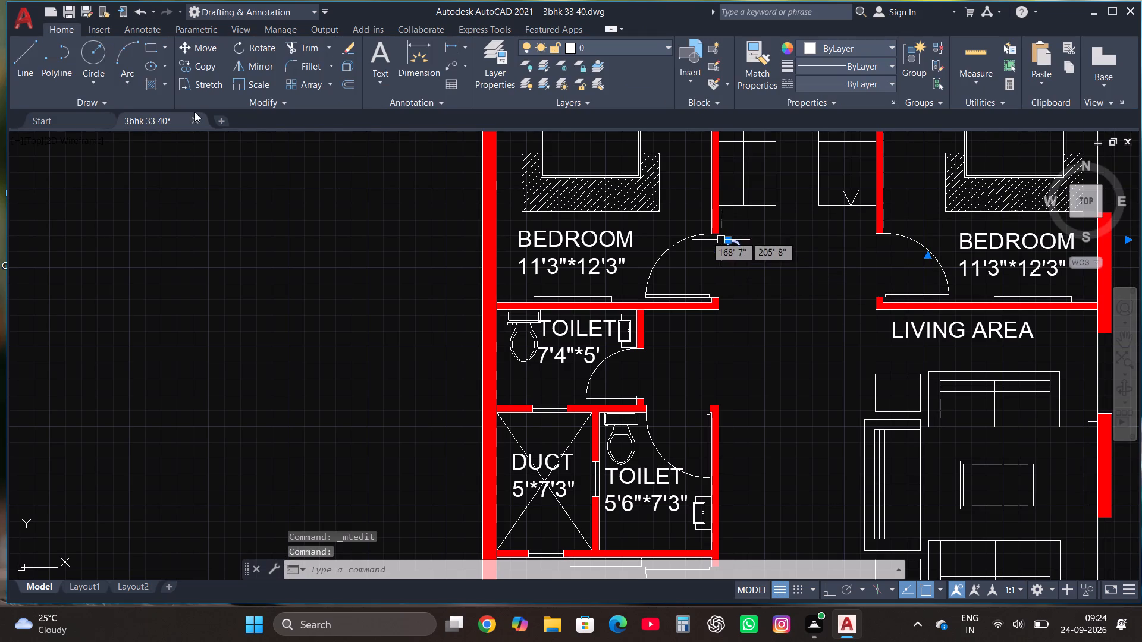
{"action": "left_click", "coordinate": [202, 51]}
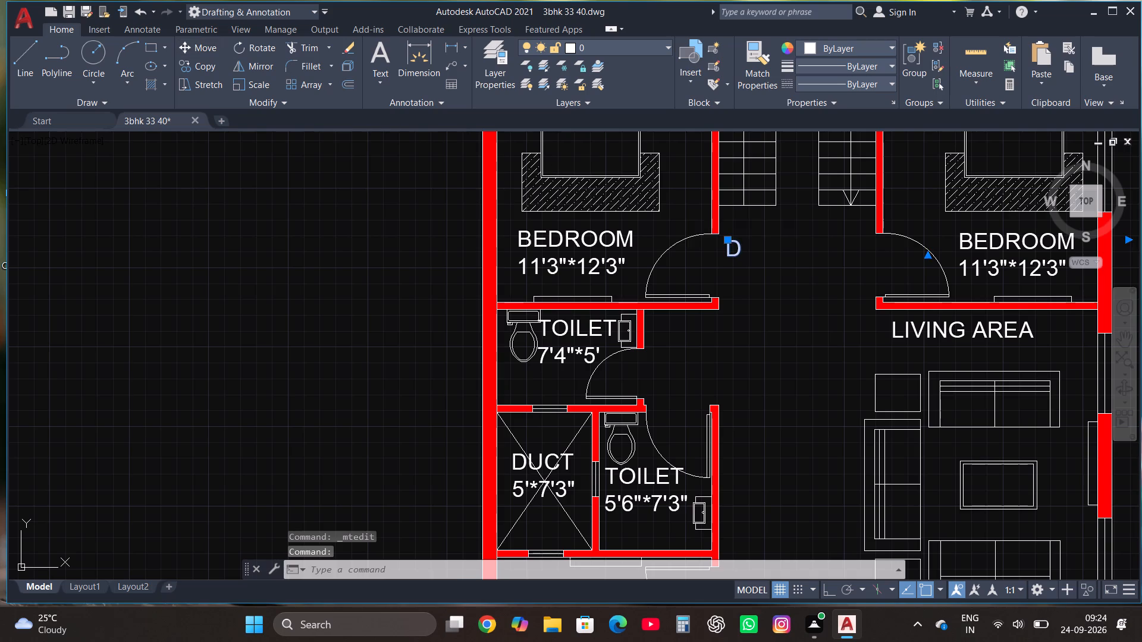
{"action": "left_click", "coordinate": [729, 248]}
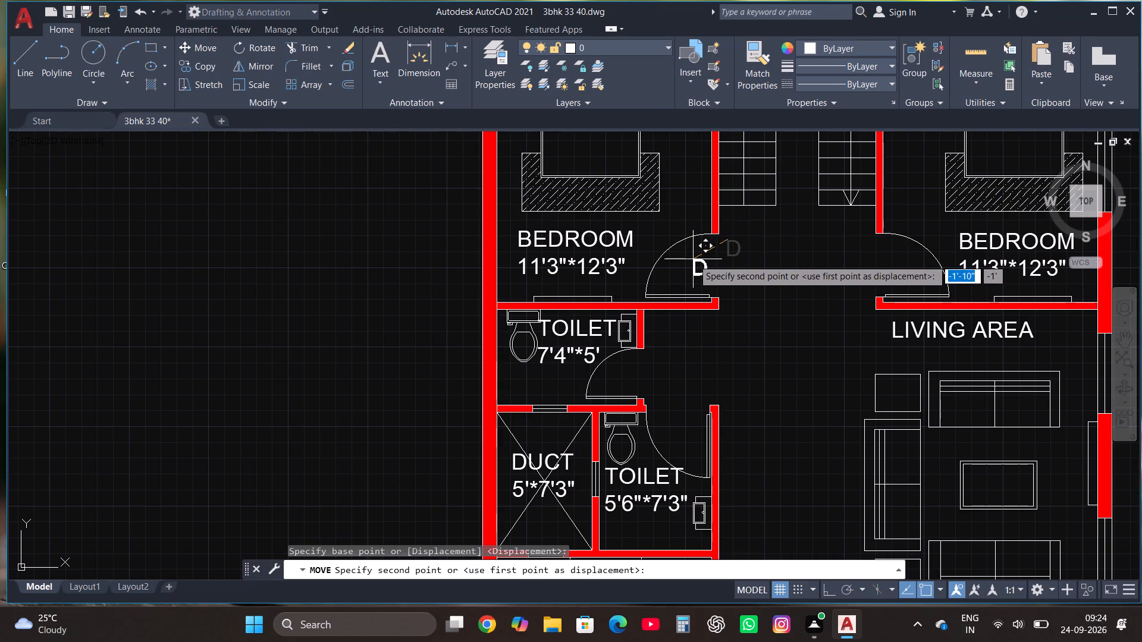
{"action": "left_click", "coordinate": [695, 259]}
Copy the D tag in multiple mode to the upper-right bedroom door and both toilet doors.
{"action": "left_click", "coordinate": [699, 262]}
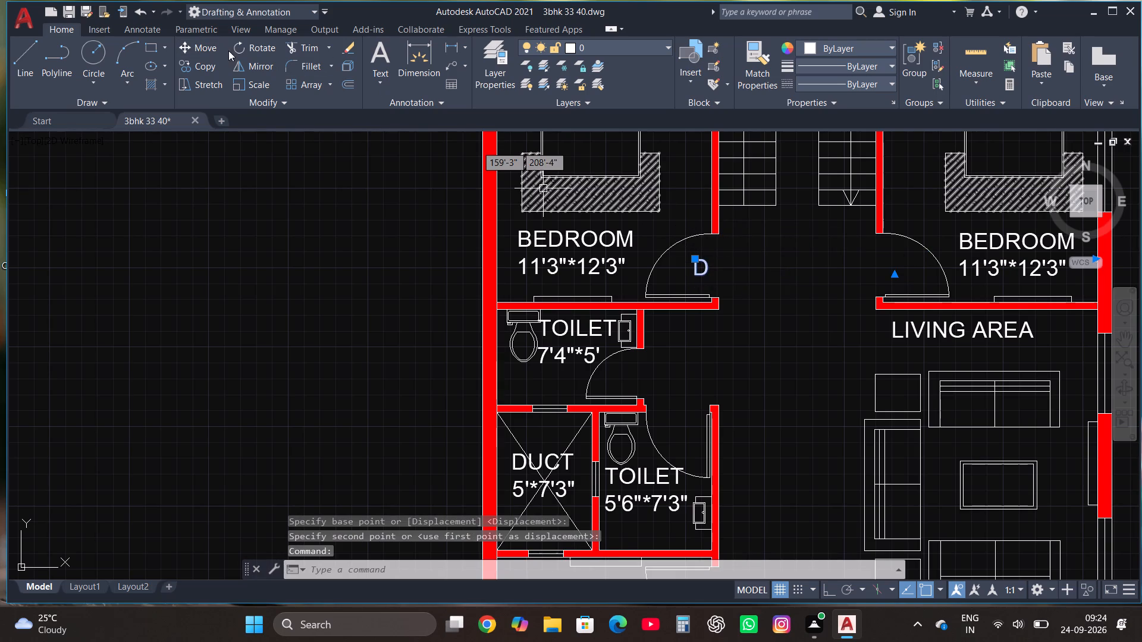
{"action": "left_click", "coordinate": [196, 66]}
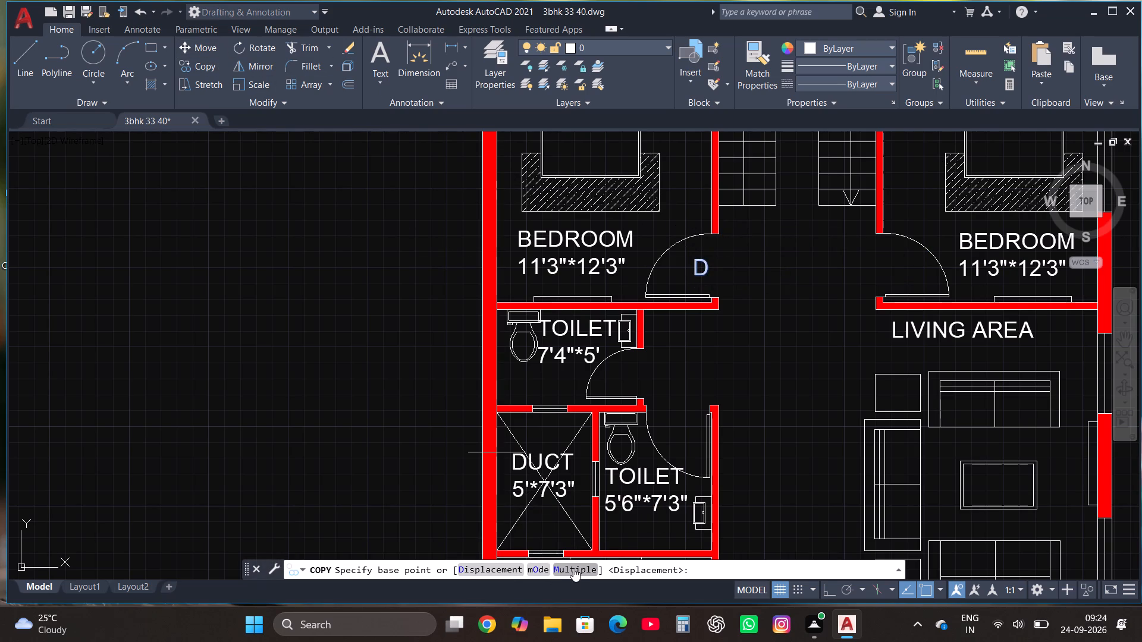
{"action": "left_click", "coordinate": [573, 568]}
{"action": "left_click", "coordinate": [705, 272]}
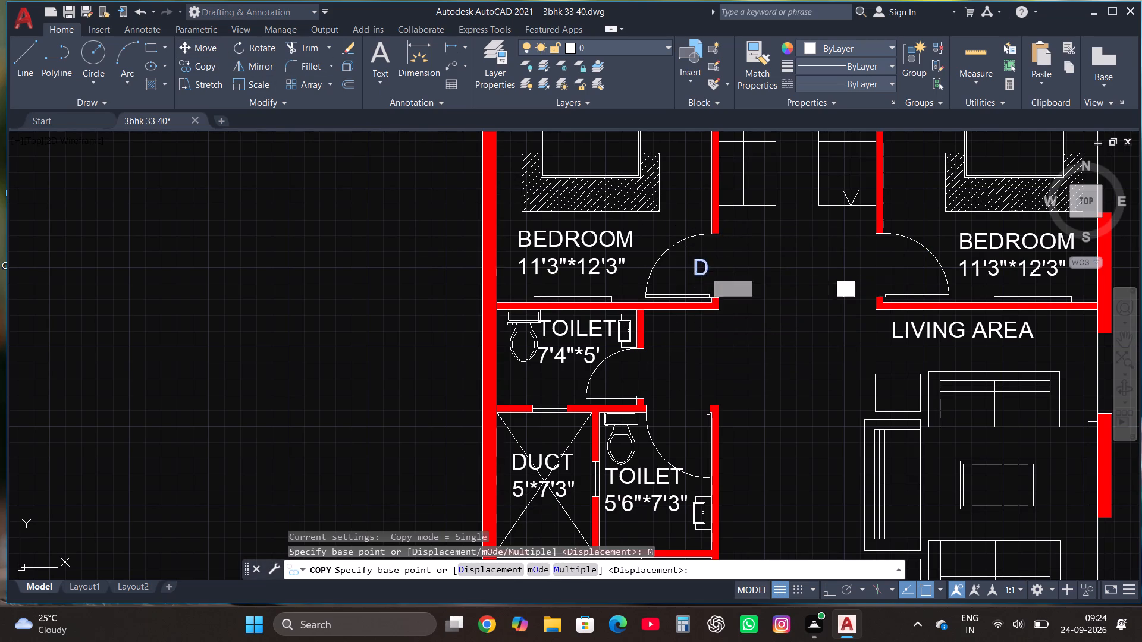
{"action": "left_click", "coordinate": [889, 271]}
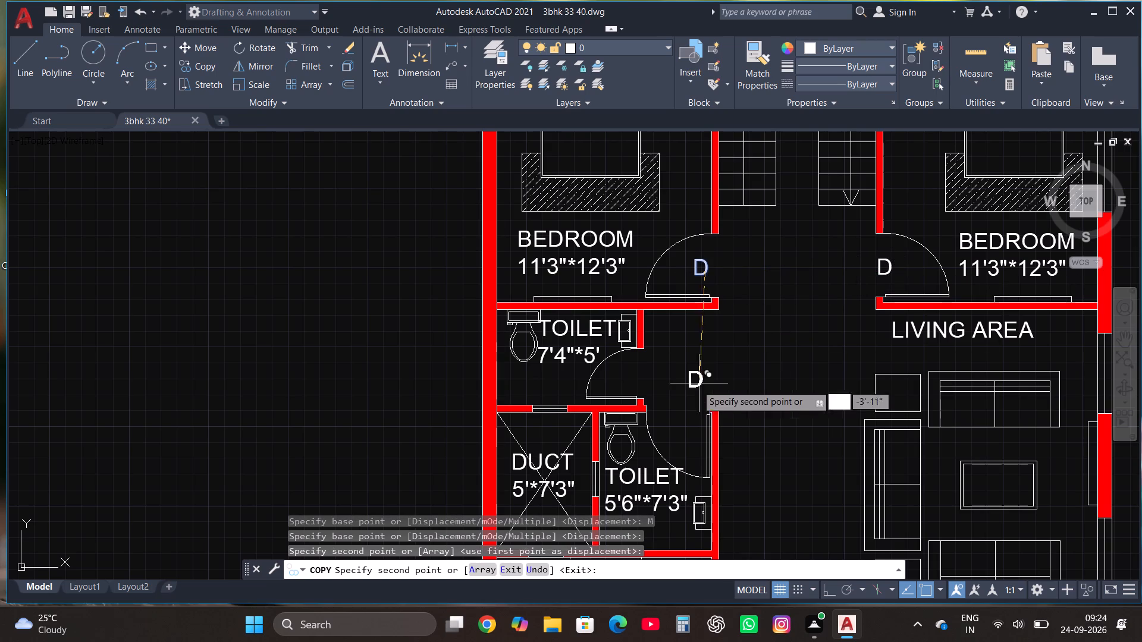
{"action": "left_click", "coordinate": [632, 378]}
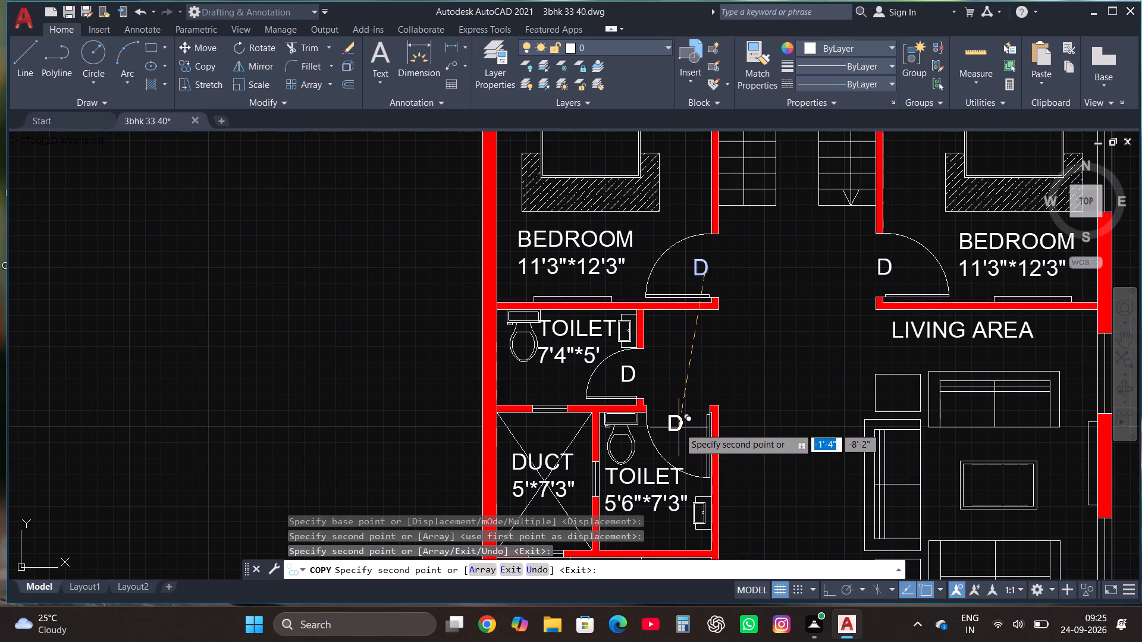
{"action": "left_click", "coordinate": [679, 427]}
Place further copies of the D tag at the lower bedroom door, the kitchen door and the double entrance door.
{"action": "scroll", "coordinate": [749, 312], "scroll_direction": "down", "scroll_amount": 2}
{"action": "scroll", "coordinate": [740, 411], "scroll_direction": "up", "scroll_amount": 3}
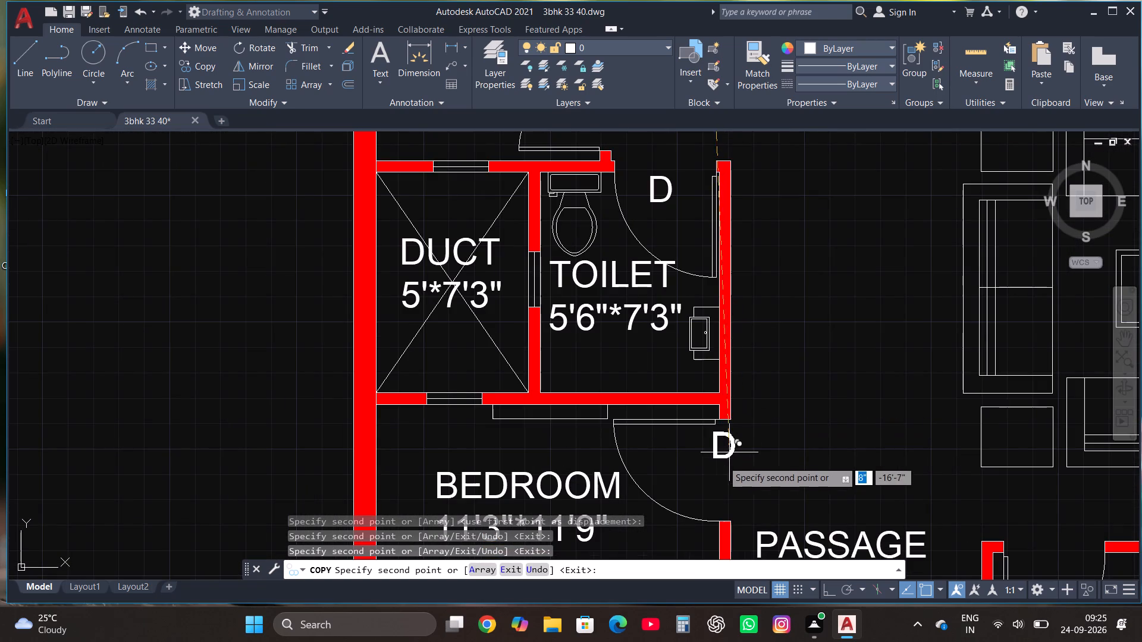
{"action": "left_click", "coordinate": [716, 473]}
{"action": "scroll", "coordinate": [654, 328], "scroll_direction": "down", "scroll_amount": 2}
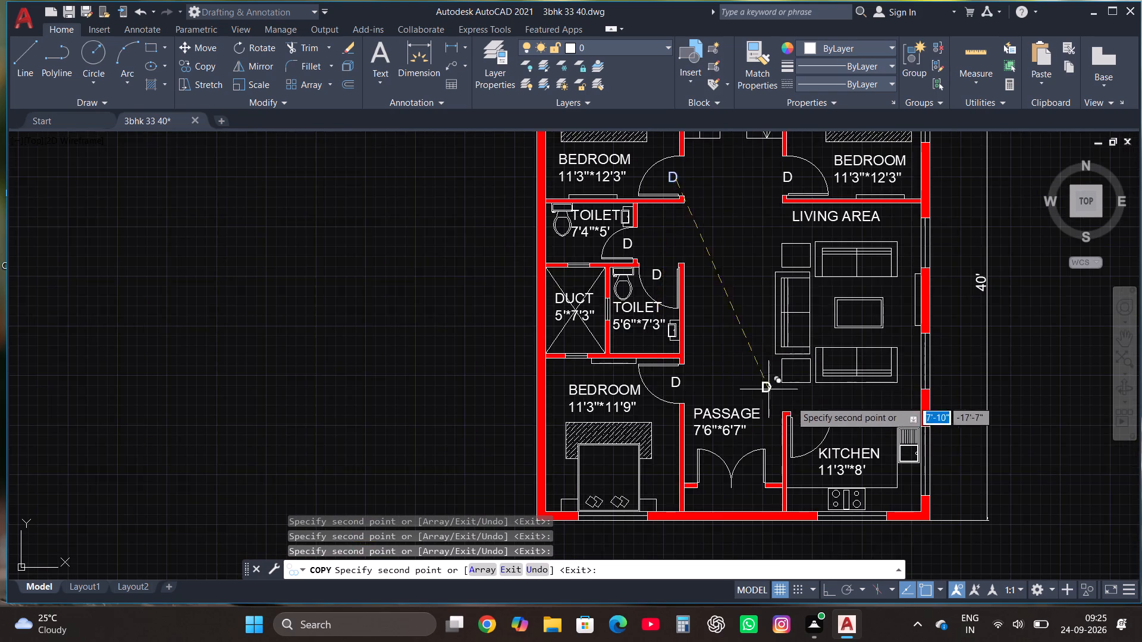
{"action": "scroll", "coordinate": [796, 404], "scroll_direction": "up", "scroll_amount": 2}
{"action": "left_click", "coordinate": [830, 453]}
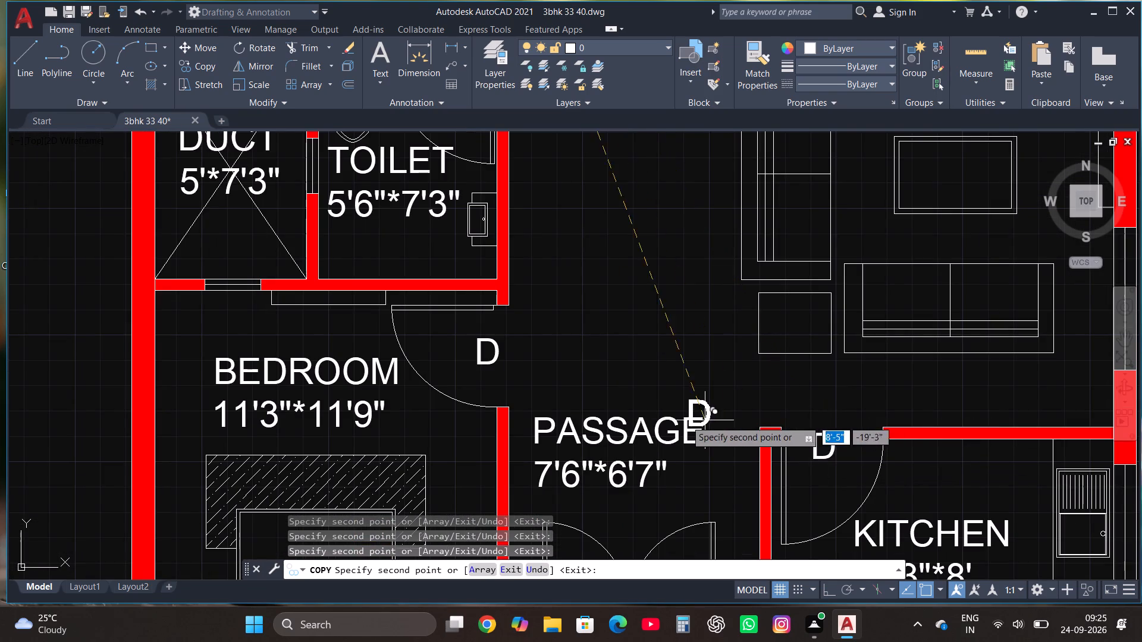
{"action": "scroll", "coordinate": [684, 445], "scroll_direction": "down", "scroll_amount": 2}
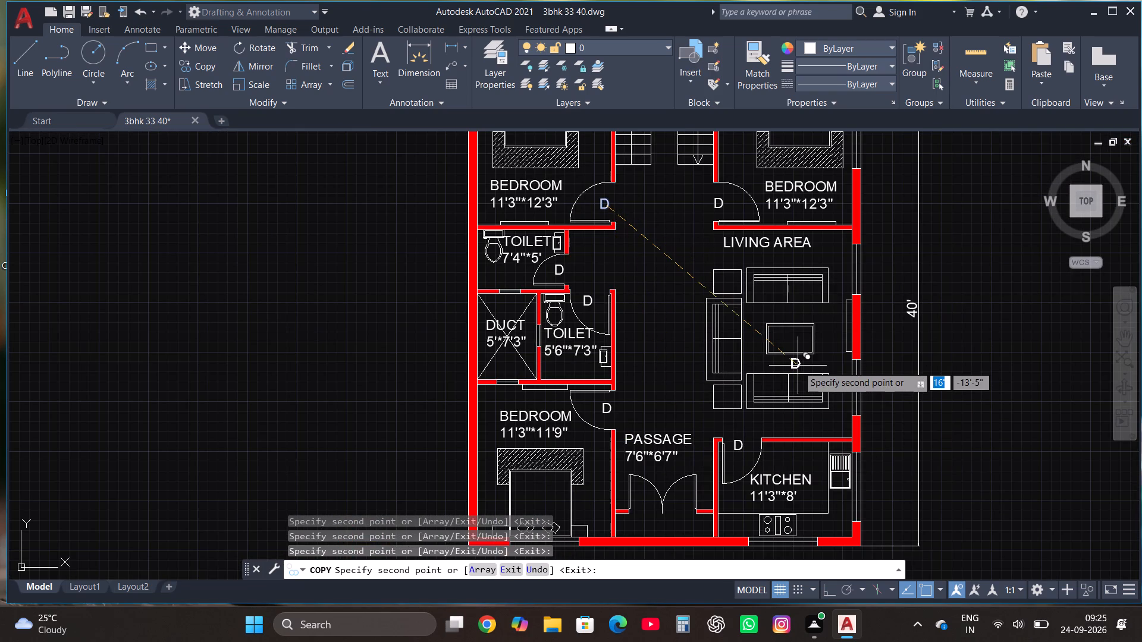
{"action": "scroll", "coordinate": [663, 553], "scroll_direction": "up", "scroll_amount": 1}
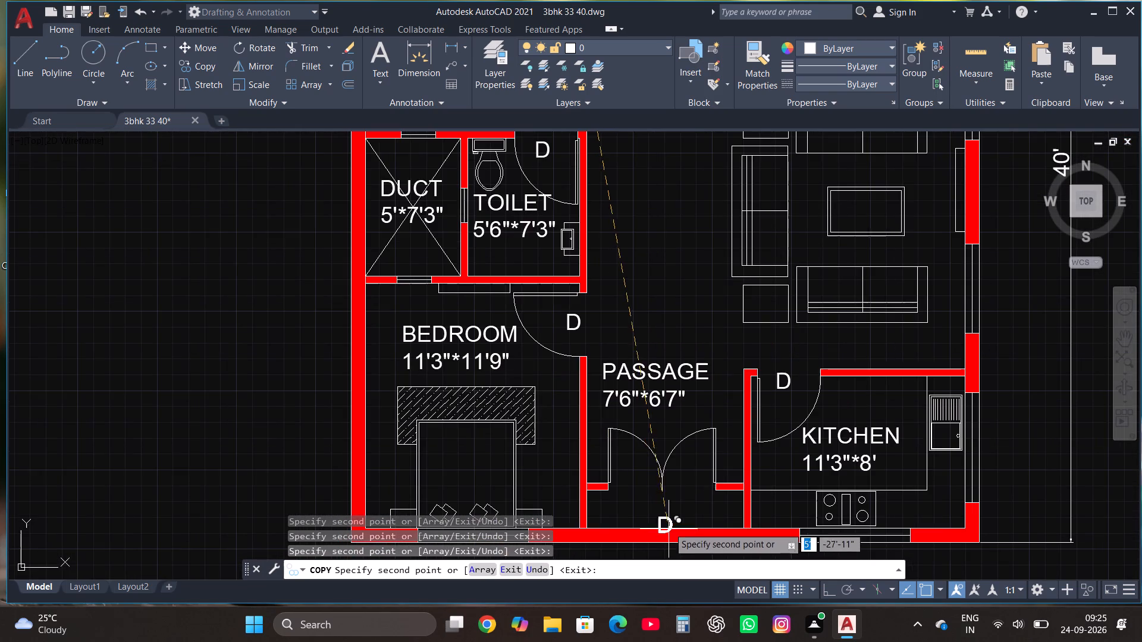
{"action": "left_click", "coordinate": [667, 512]}
Place one more copy of the D tag outside the kitchen's window on the right exterior wall and end copying.
{"action": "scroll", "coordinate": [679, 356], "scroll_direction": "down", "scroll_amount": 1}
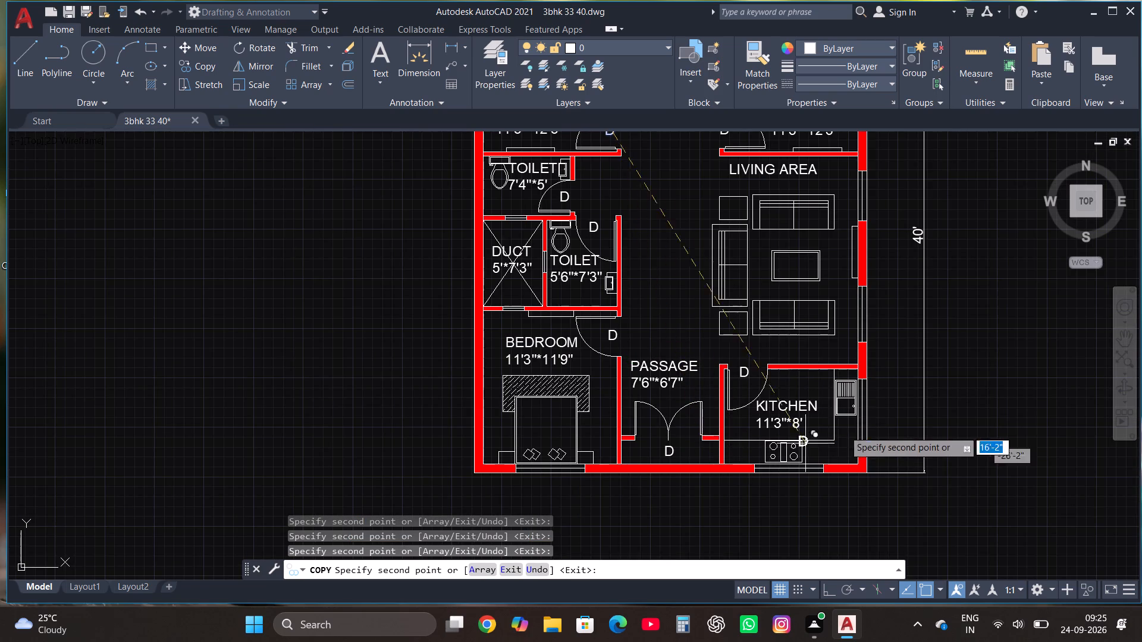
{"action": "left_click", "coordinate": [877, 417]}
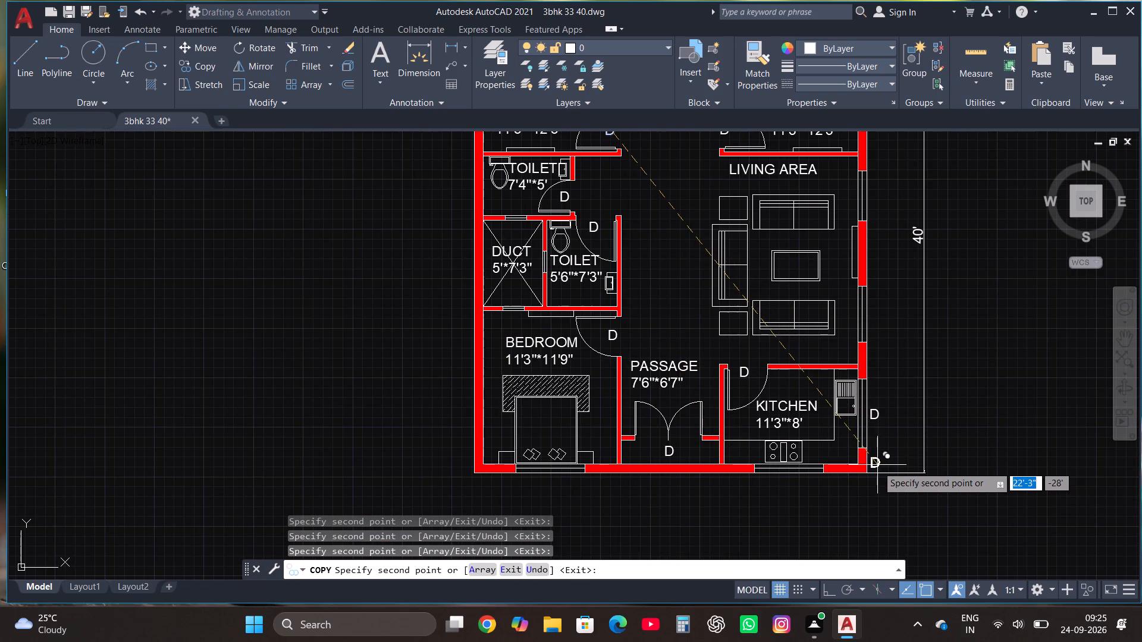
{"action": "key", "text": "Escape"}
Replace the text of the tag outside the kitchen's right-wall window with the window tag W.
{"action": "scroll", "coordinate": [884, 443], "scroll_direction": "up", "scroll_amount": 2}
{"action": "left_click", "coordinate": [854, 379]}
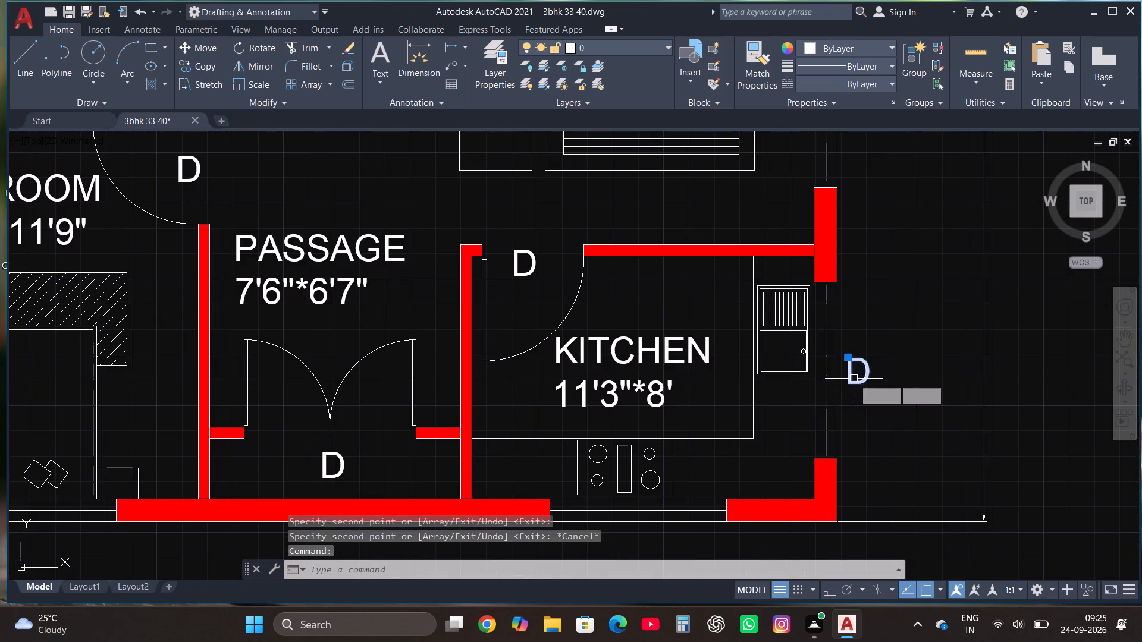
{"action": "right_click", "coordinate": [853, 379]}
{"action": "left_click", "coordinate": [887, 251]}
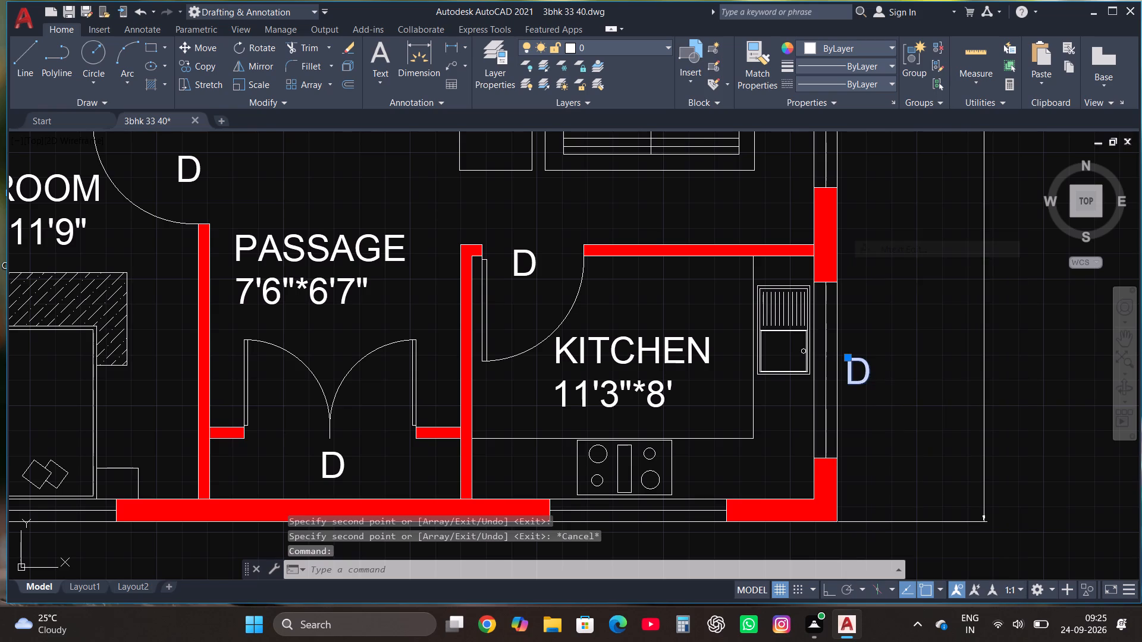
{"action": "left_click", "coordinate": [891, 366]}
{"action": "key", "text": "BackSpace"}
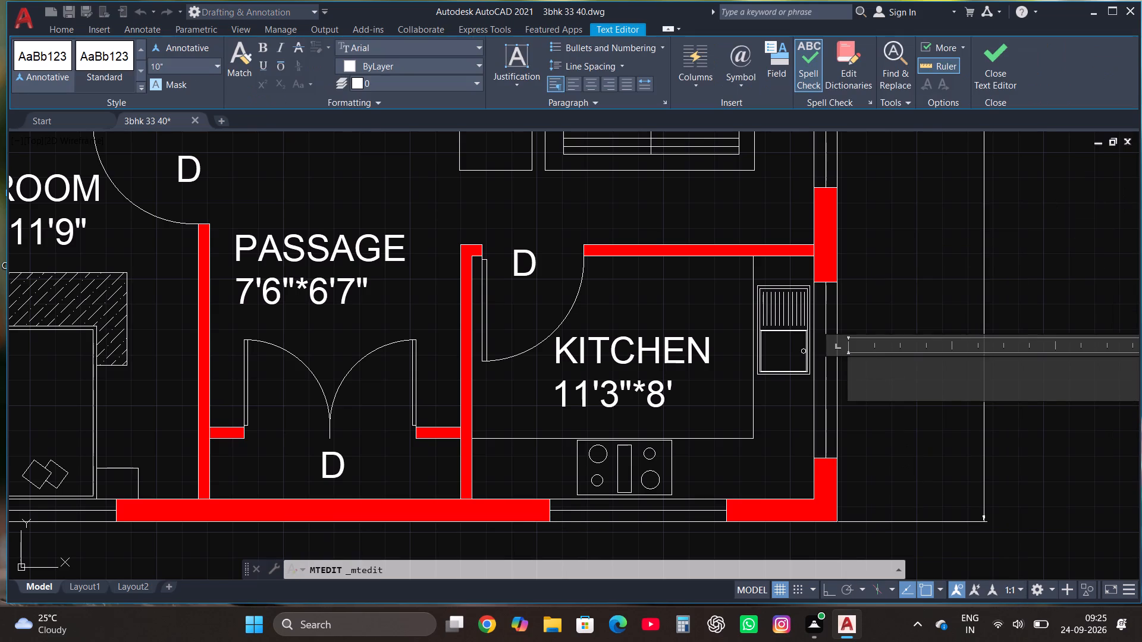
{"action": "key", "text": "w"}
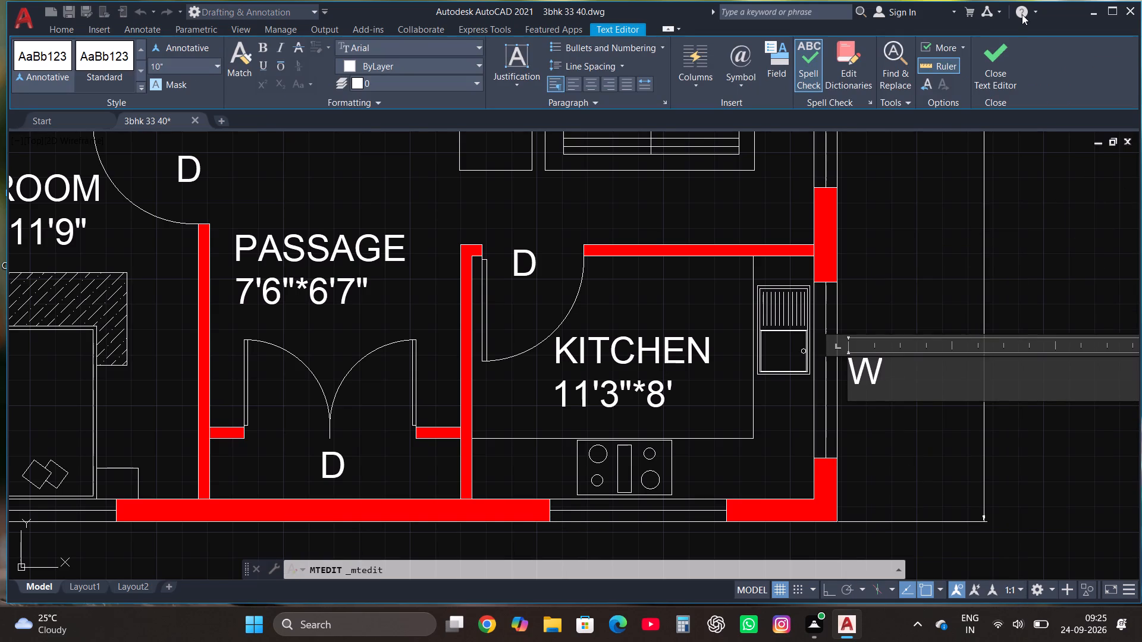
{"action": "left_click", "coordinate": [997, 51]}
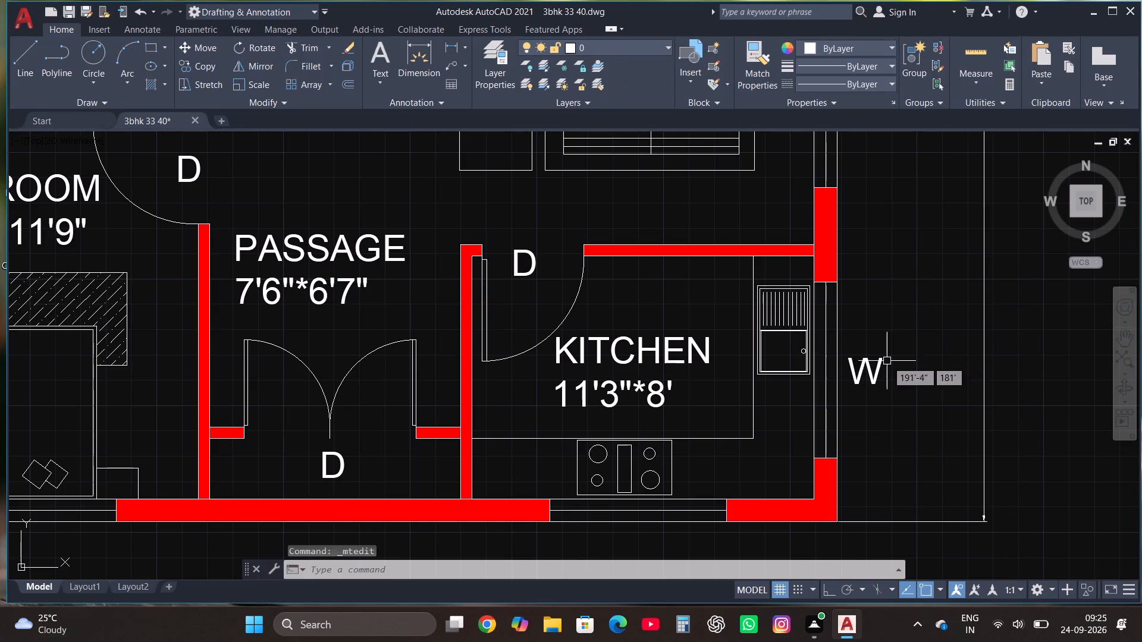
Copy the W tag in multiple mode to the living area's lower window and the bottom-wall windows of the kitchen and lower bedroom.
{"action": "left_click", "coordinate": [866, 365]}
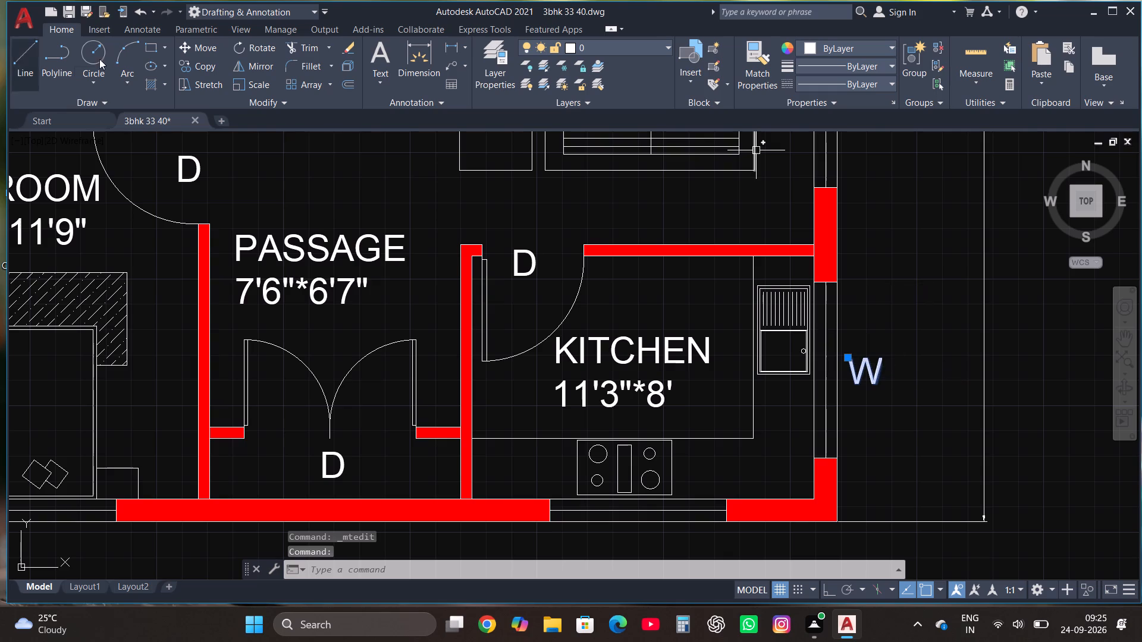
{"action": "left_click", "coordinate": [206, 68]}
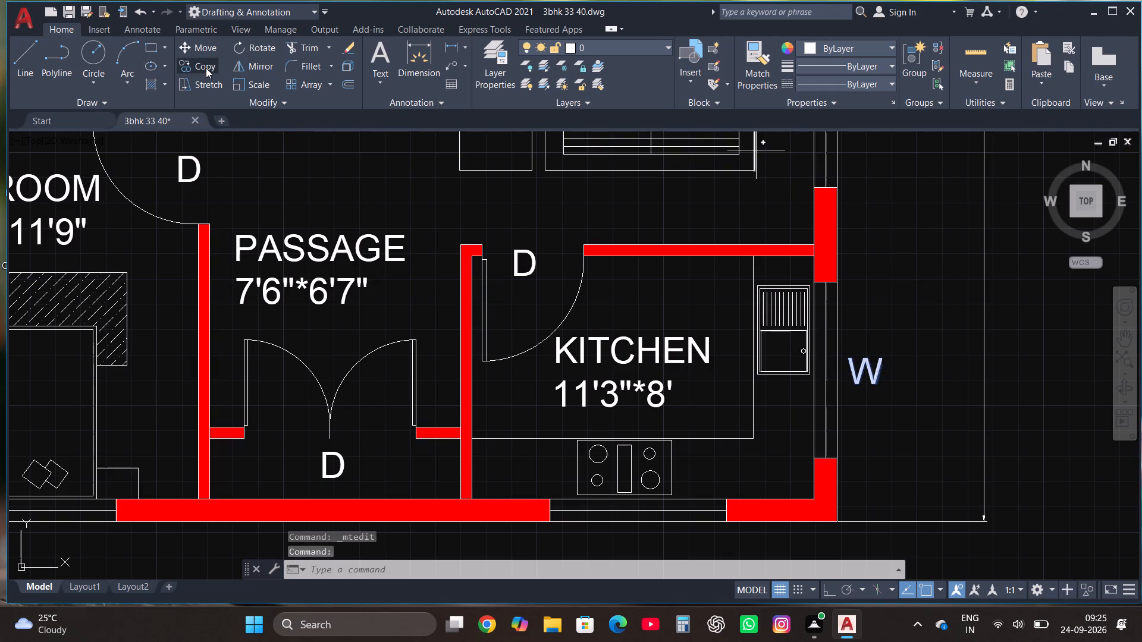
{"action": "left_click", "coordinate": [570, 569]}
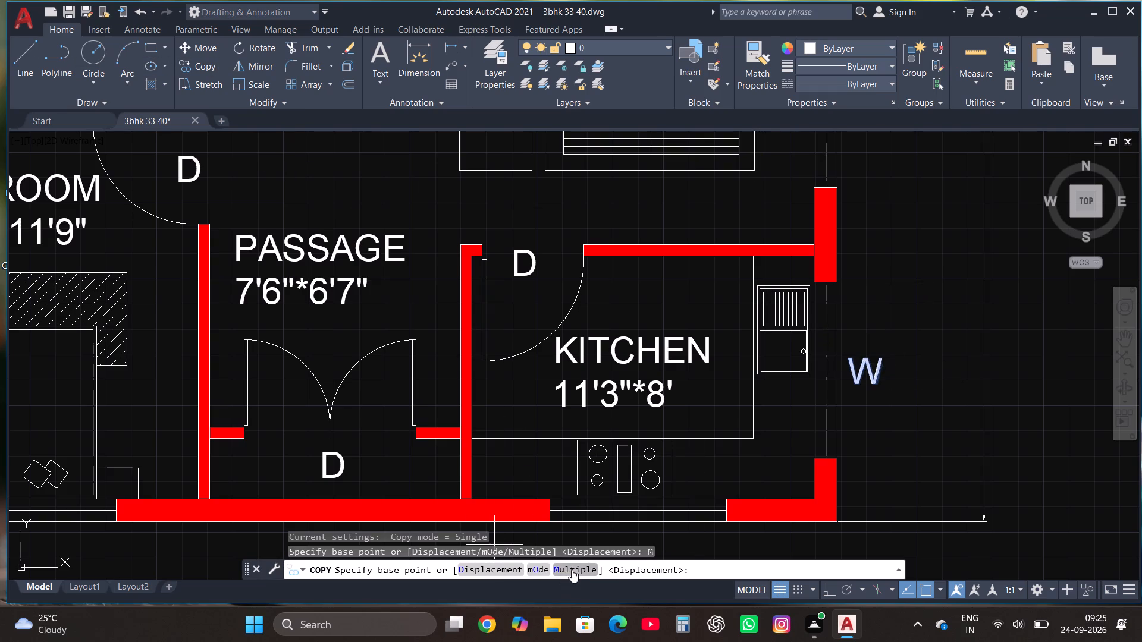
{"action": "left_click", "coordinate": [870, 376]}
{"action": "scroll", "coordinate": [870, 376], "scroll_direction": "down", "scroll_amount": 1}
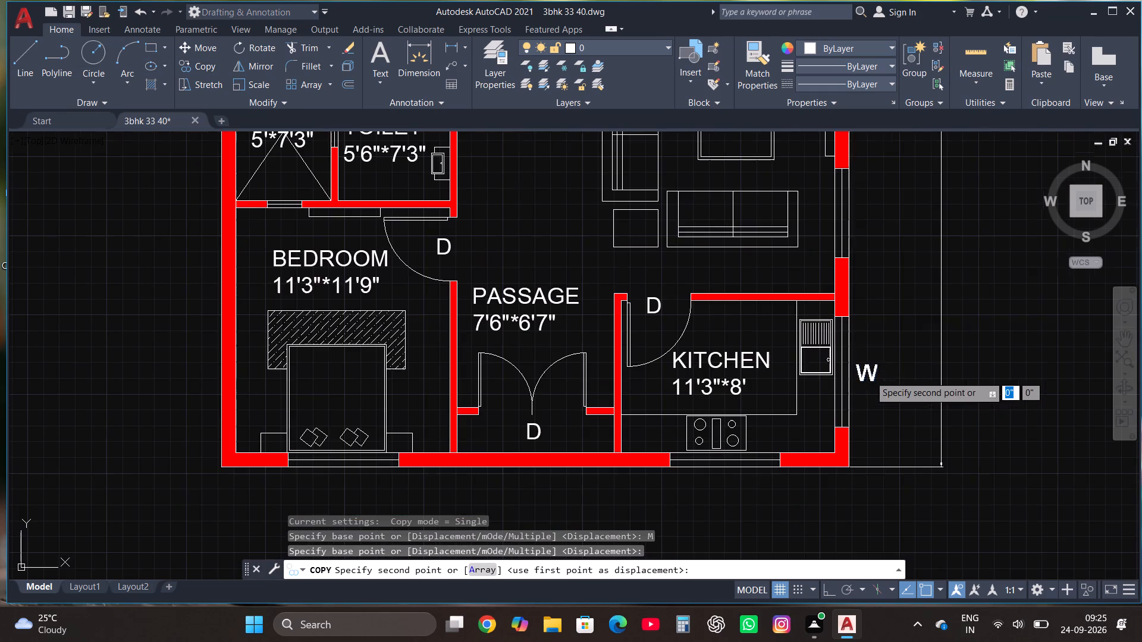
{"action": "left_click", "coordinate": [868, 217]}
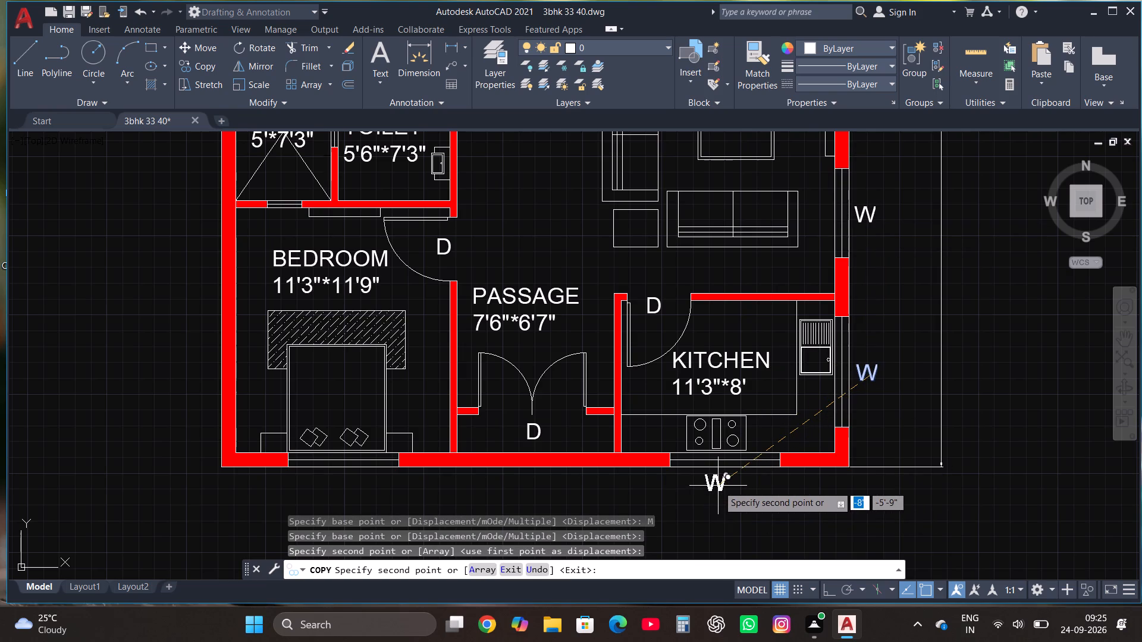
{"action": "left_click", "coordinate": [719, 486]}
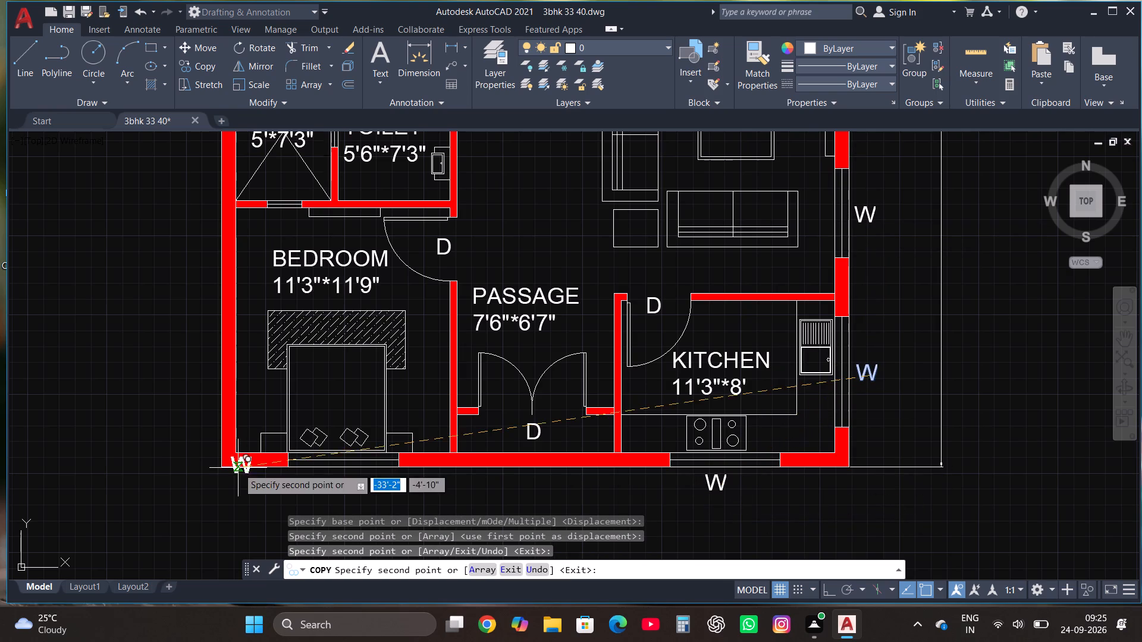
{"action": "left_click", "coordinate": [327, 480]}
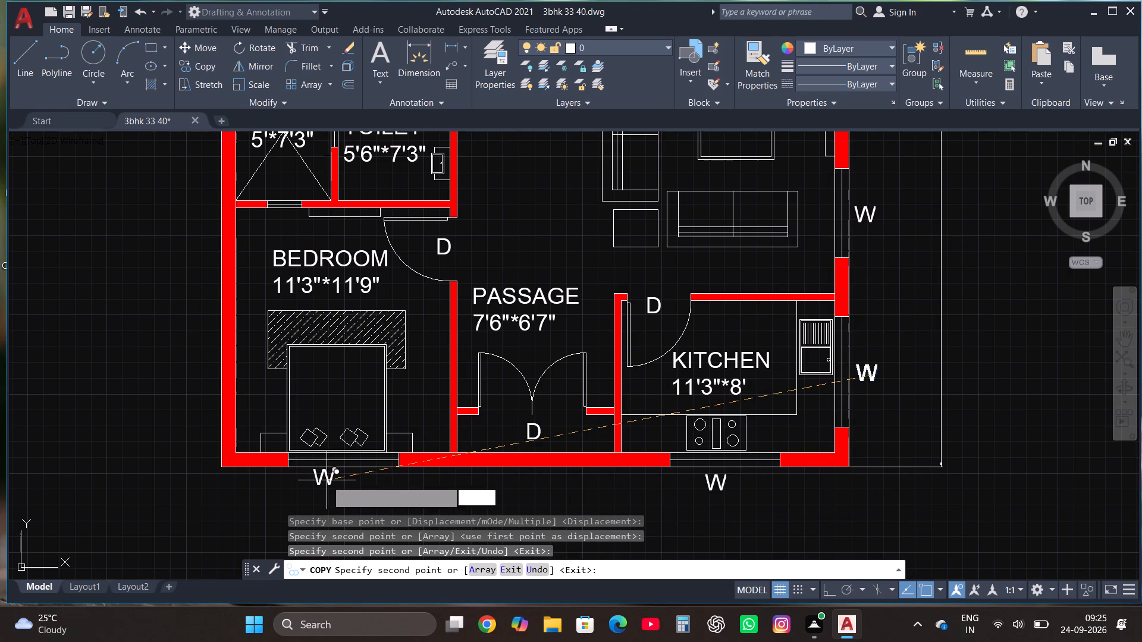
Place copies of the W tag outside the right-wall windows of the upper living area and the upper-right bedroom.
{"action": "scroll", "coordinate": [864, 457], "scroll_direction": "down", "scroll_amount": 1}
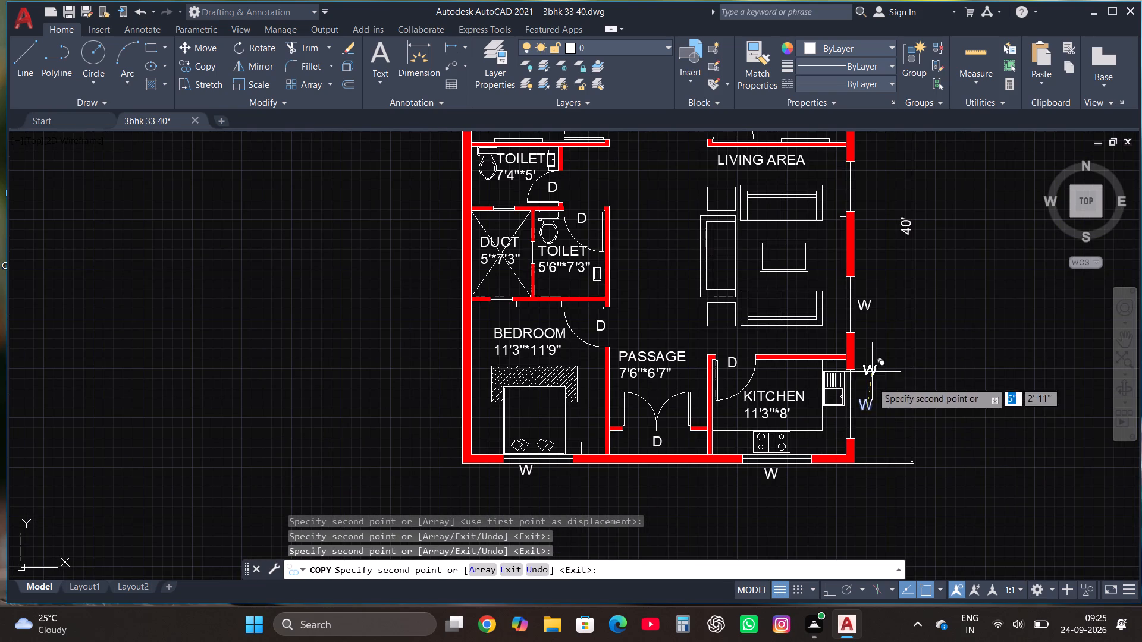
{"action": "scroll", "coordinate": [875, 462], "scroll_direction": "down", "scroll_amount": 1}
{"action": "scroll", "coordinate": [879, 279], "scroll_direction": "up", "scroll_amount": 3}
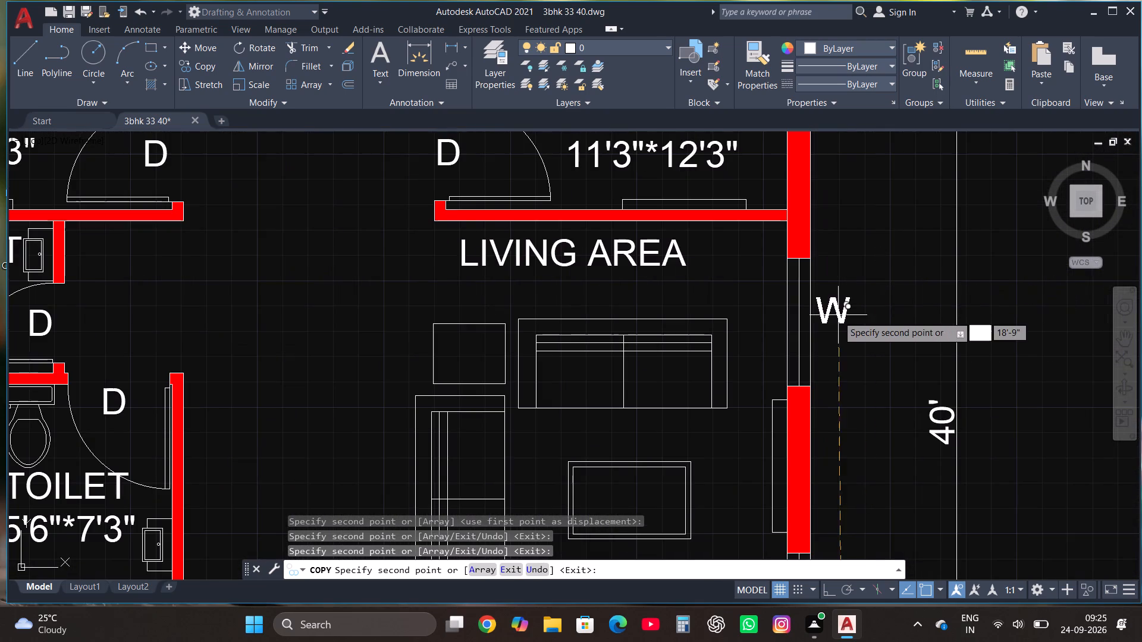
{"action": "left_click", "coordinate": [838, 320]}
{"action": "scroll", "coordinate": [839, 447], "scroll_direction": "down", "scroll_amount": 3}
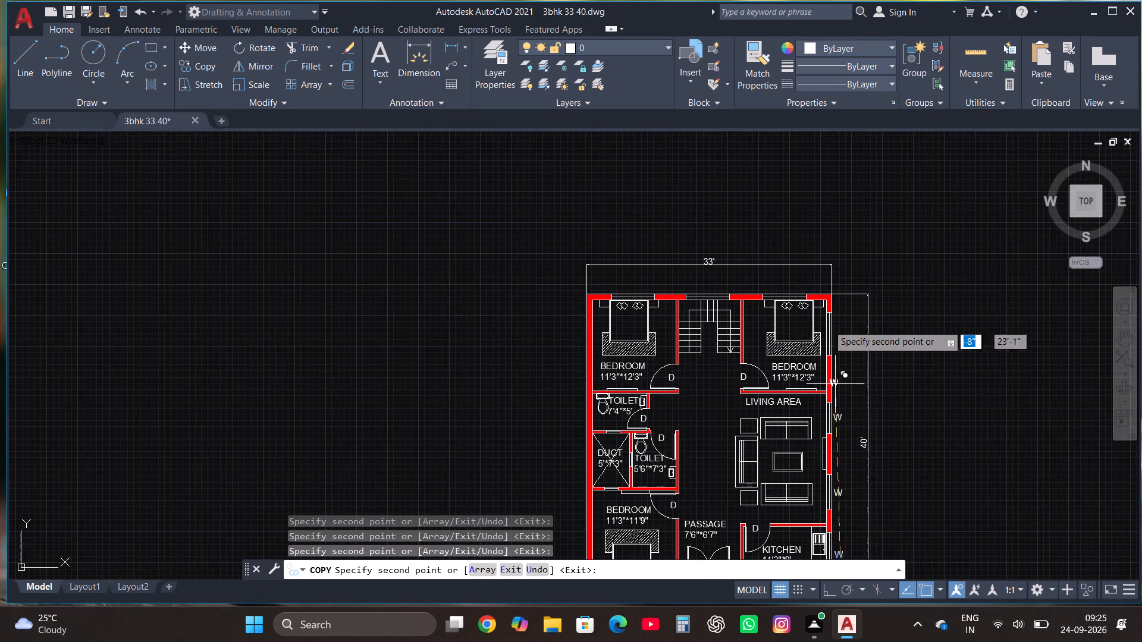
{"action": "scroll", "coordinate": [830, 309], "scroll_direction": "up", "scroll_amount": 3}
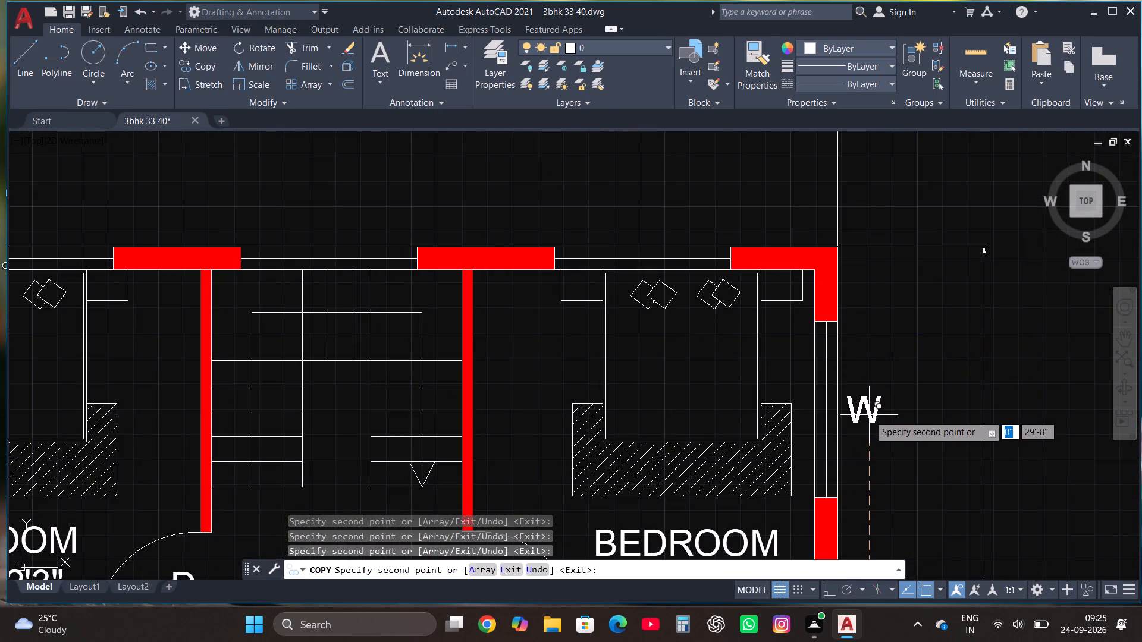
{"action": "left_click", "coordinate": [867, 416]}
Place copies of the W tag above the three top-wall windows of the upper-right bedroom, staircase and upper-left bedroom.
{"action": "left_click", "coordinate": [658, 234]}
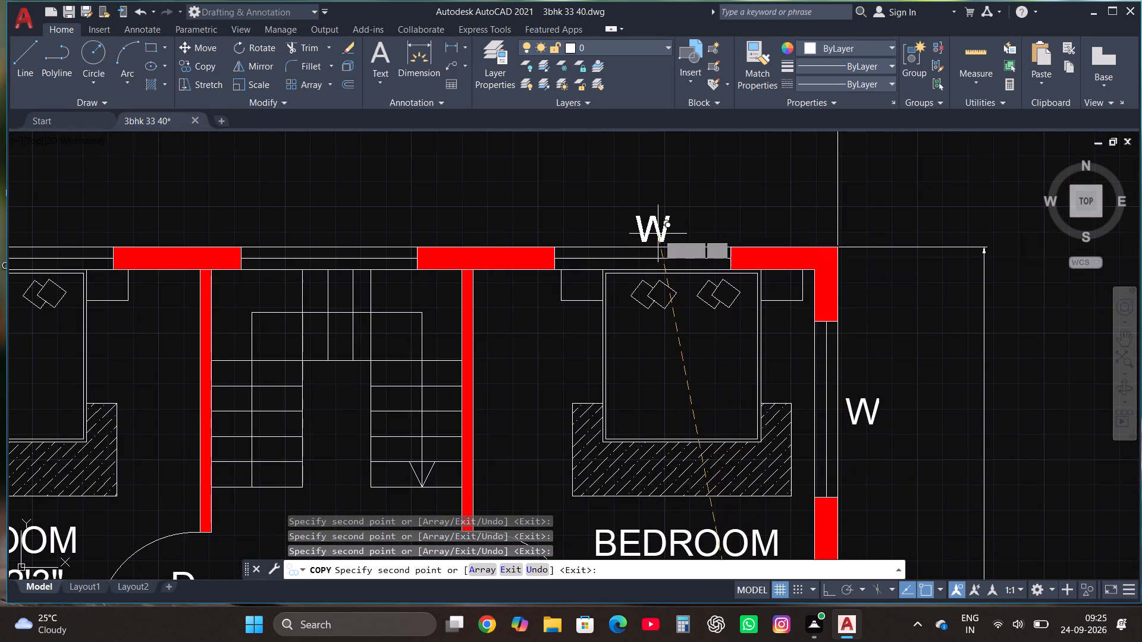
{"action": "left_click", "coordinate": [342, 229]}
{"action": "scroll", "coordinate": [927, 216], "scroll_direction": "down", "scroll_amount": 3}
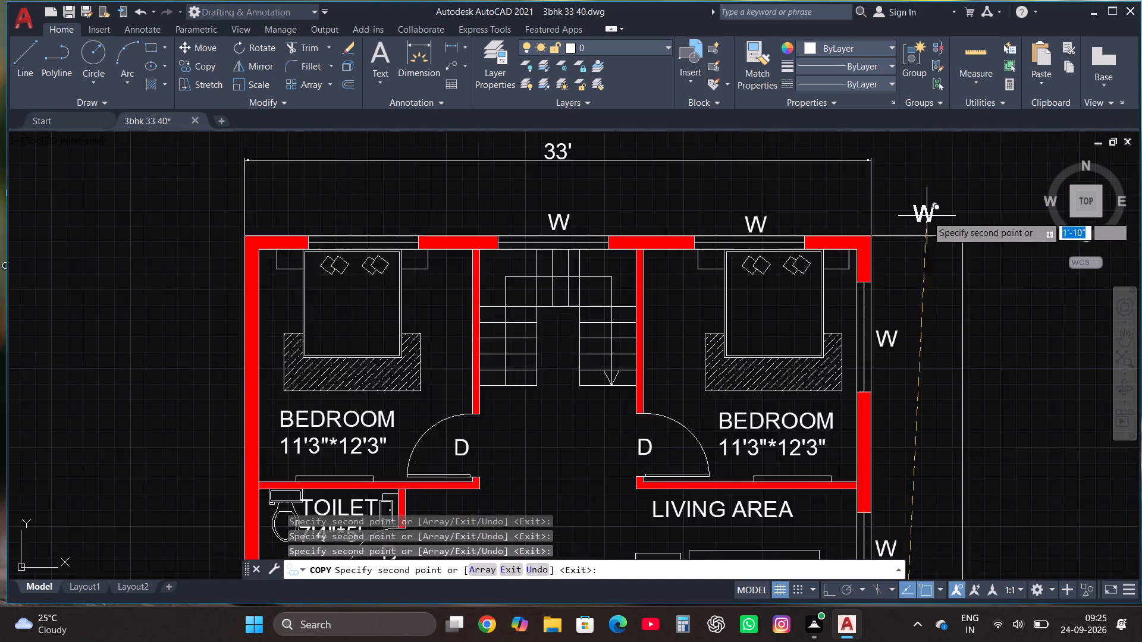
{"action": "scroll", "coordinate": [560, 215], "scroll_direction": "up", "scroll_amount": 2}
{"action": "left_click", "coordinate": [591, 234]}
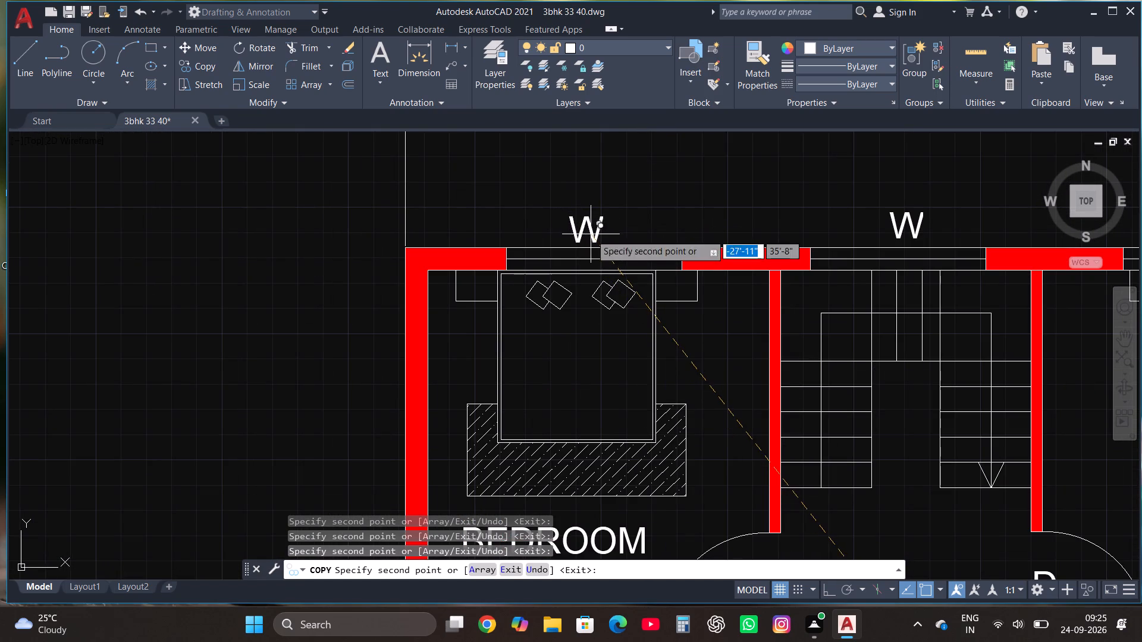
{"action": "scroll", "coordinate": [646, 192], "scroll_direction": "down", "scroll_amount": 1}
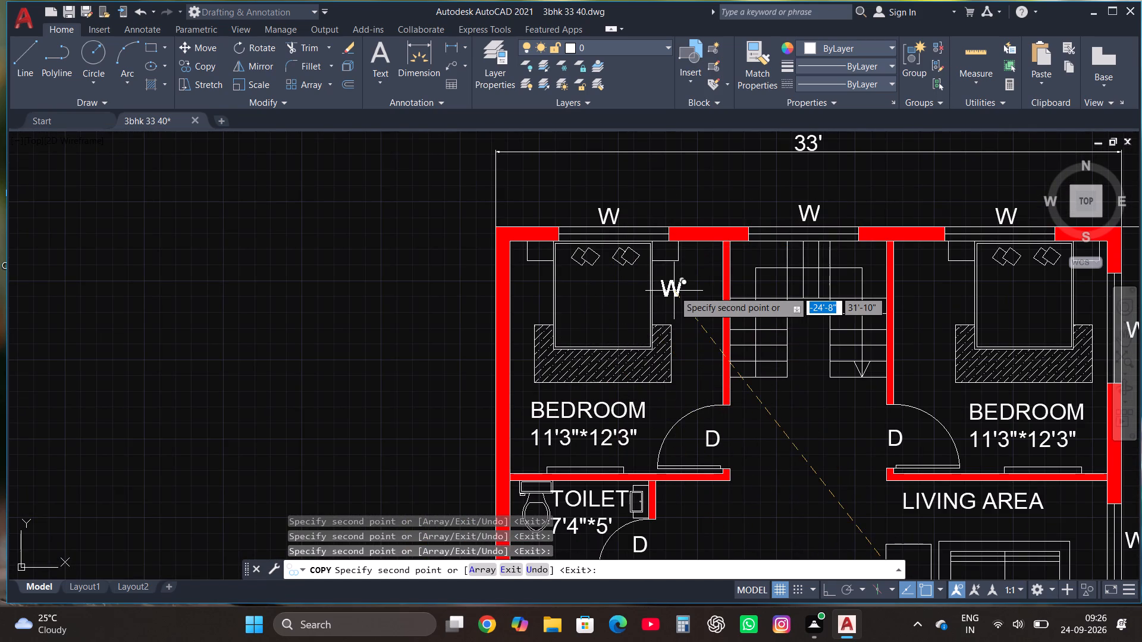
Place a final copy of the W tag inside the duct, just below the opening in its top wall.
{"action": "scroll", "coordinate": [664, 285], "scroll_direction": "down", "scroll_amount": 3}
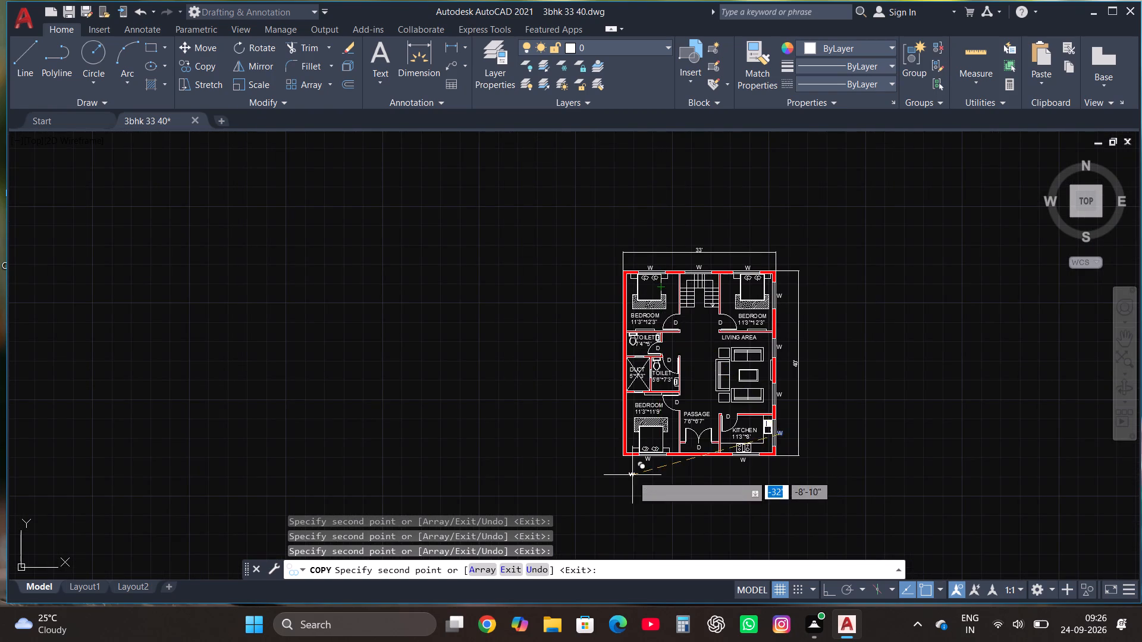
{"action": "scroll", "coordinate": [632, 367], "scroll_direction": "up", "scroll_amount": 4}
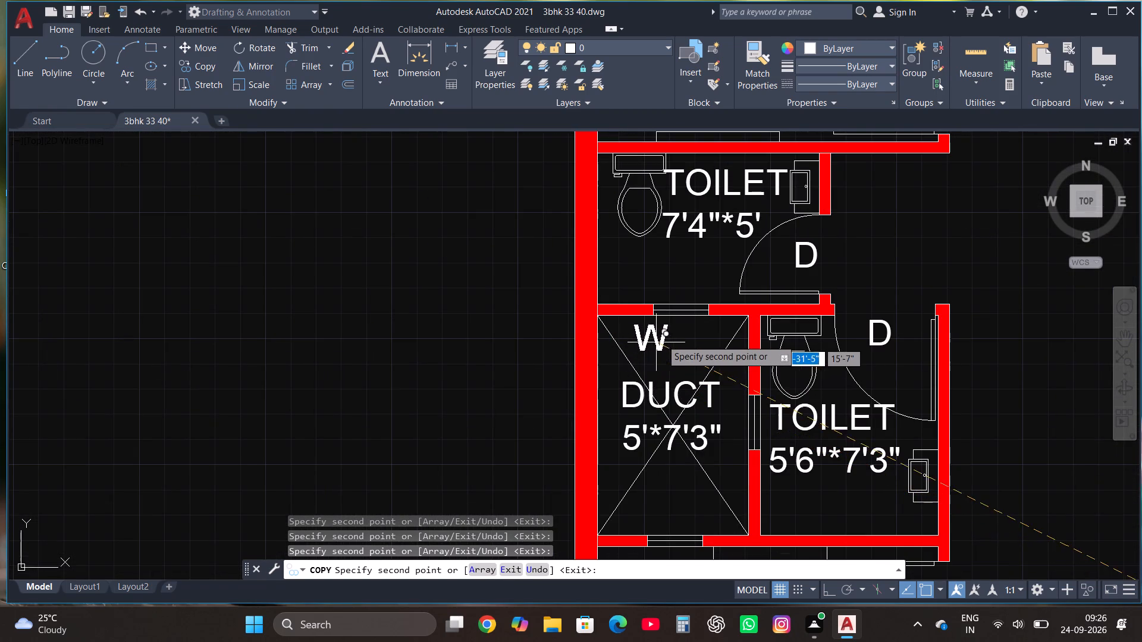
{"action": "left_click", "coordinate": [679, 339]}
{"action": "key", "text": "Escape"}
Change the text of the tag inside the duct to the ventilator tag V.
{"action": "left_click", "coordinate": [671, 330]}
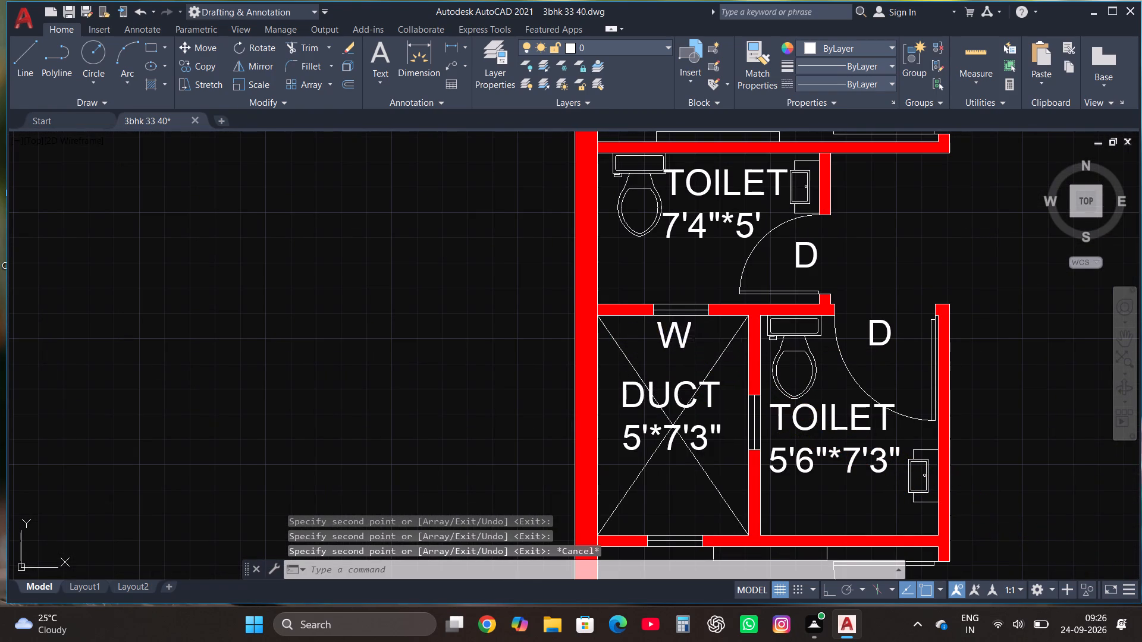
{"action": "right_click", "coordinate": [670, 330]}
{"action": "left_click", "coordinate": [730, 258]}
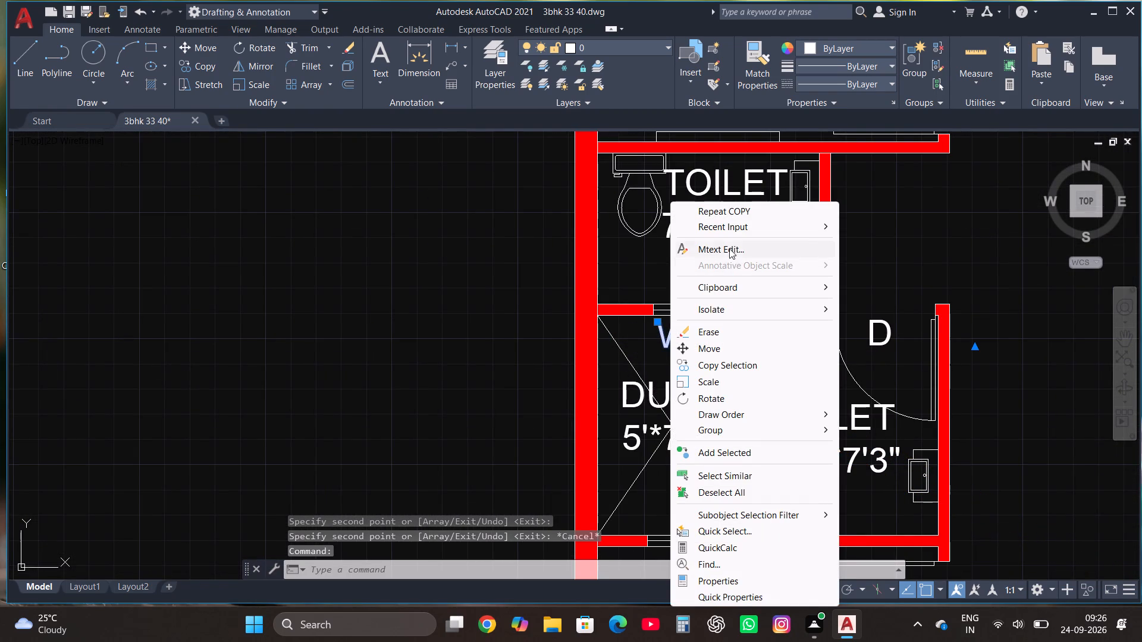
{"action": "left_click", "coordinate": [729, 248]}
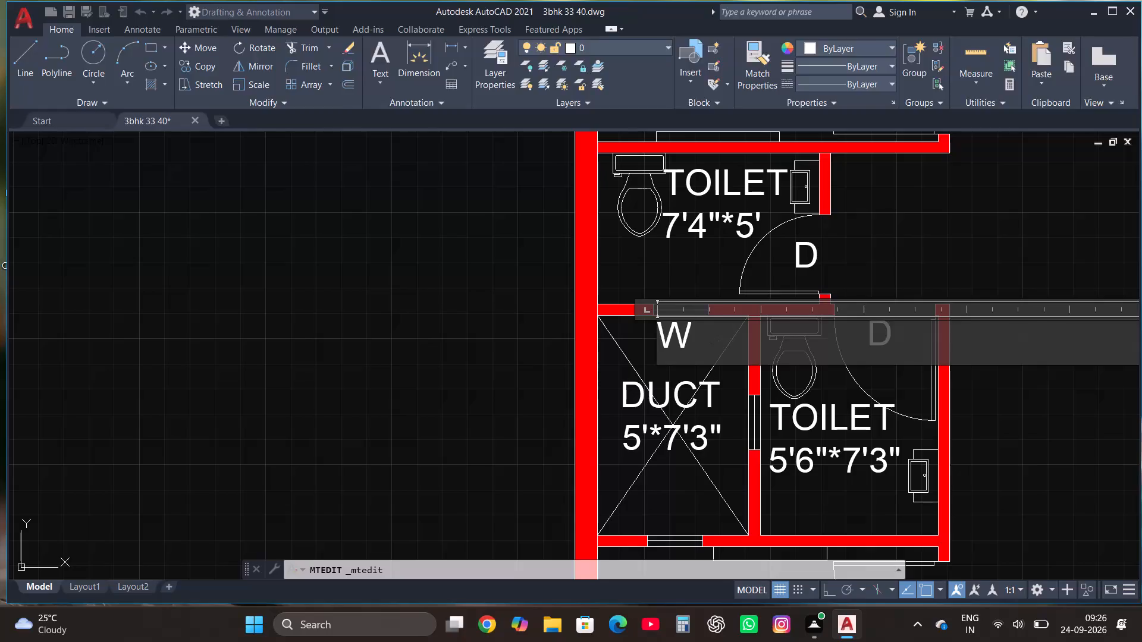
{"action": "left_click", "coordinate": [710, 333]}
{"action": "key", "text": "BackSpace"}
{"action": "key", "text": "v"}
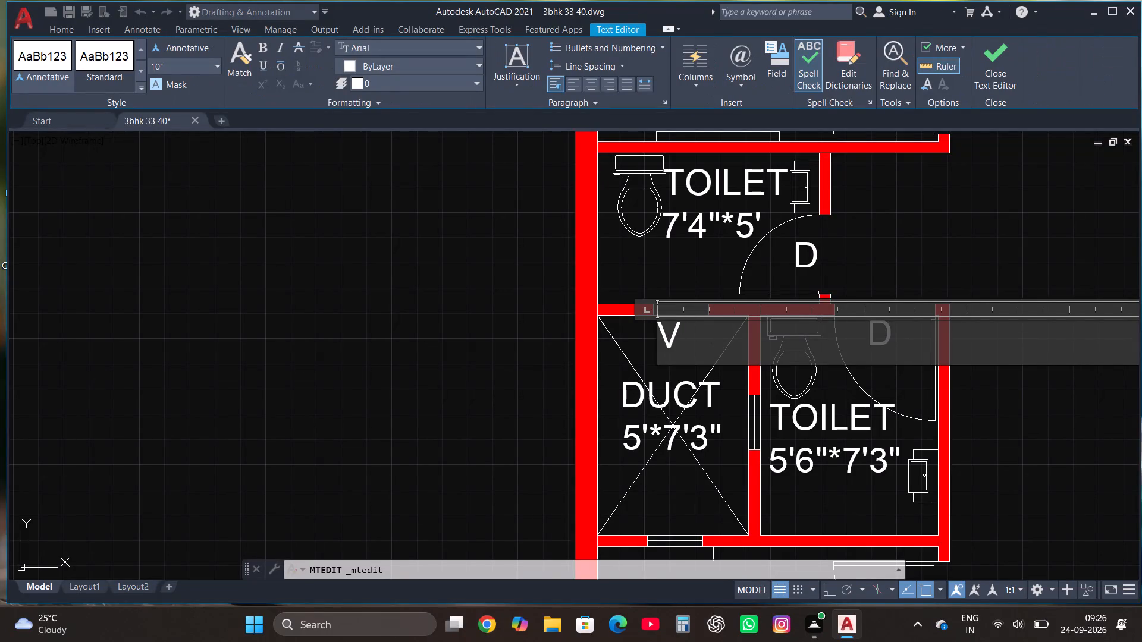
{"action": "left_click", "coordinate": [992, 52]}
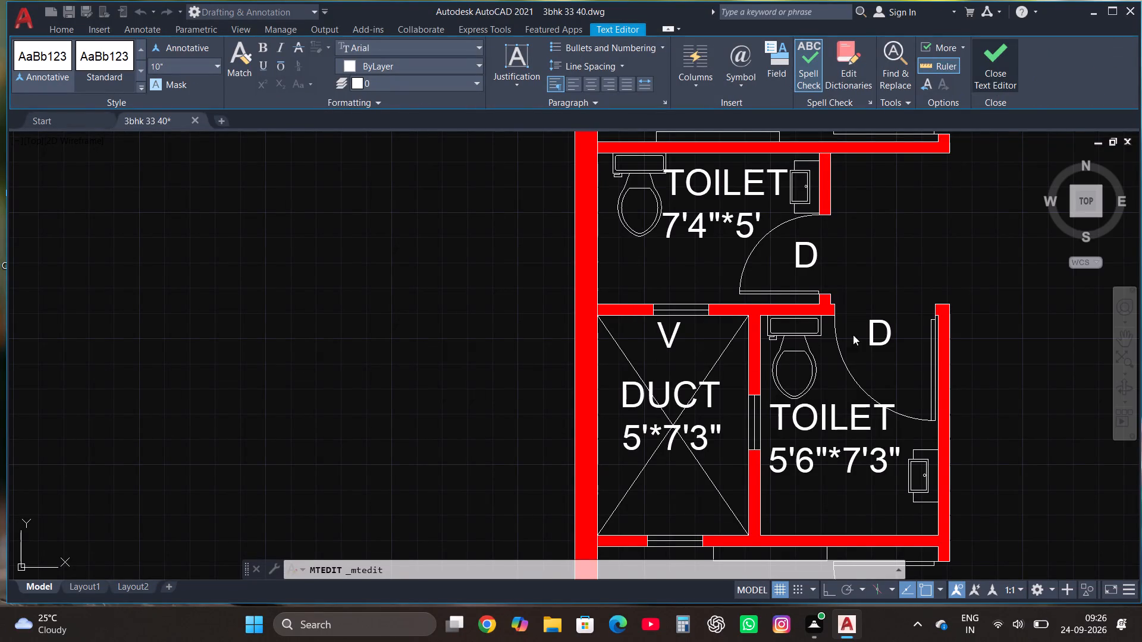
Copy the V tag in multiple mode to the inner side of the duct's right-wall and bottom-wall openings.
{"action": "scroll", "coordinate": [826, 396], "scroll_direction": "down", "scroll_amount": 1}
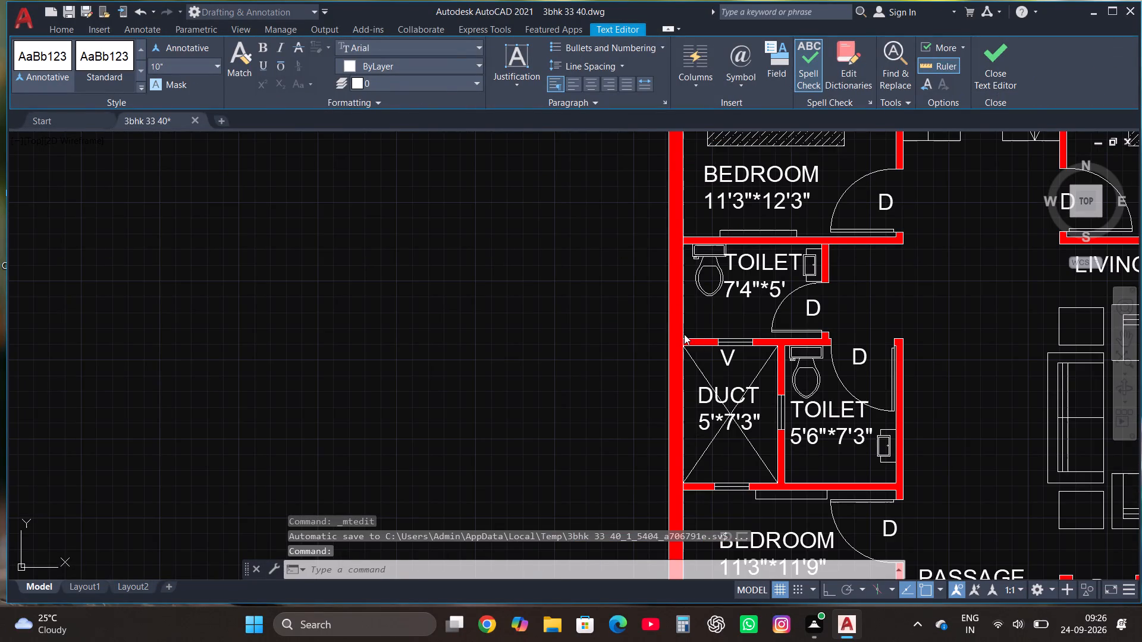
{"action": "scroll", "coordinate": [767, 267], "scroll_direction": "up", "scroll_amount": 1}
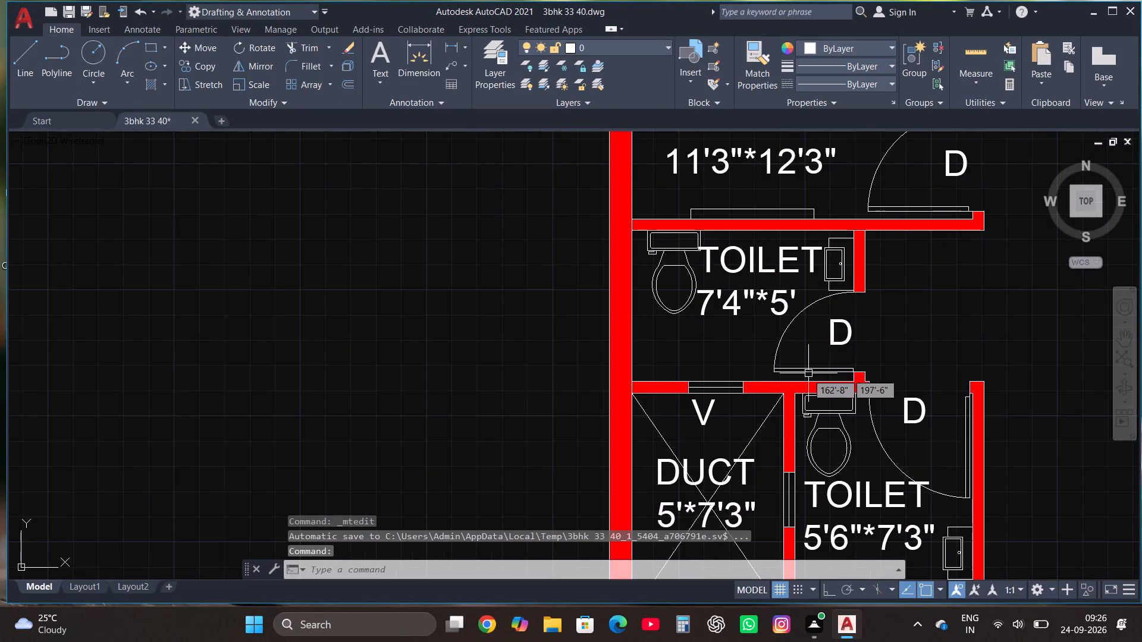
{"action": "left_click", "coordinate": [702, 419]}
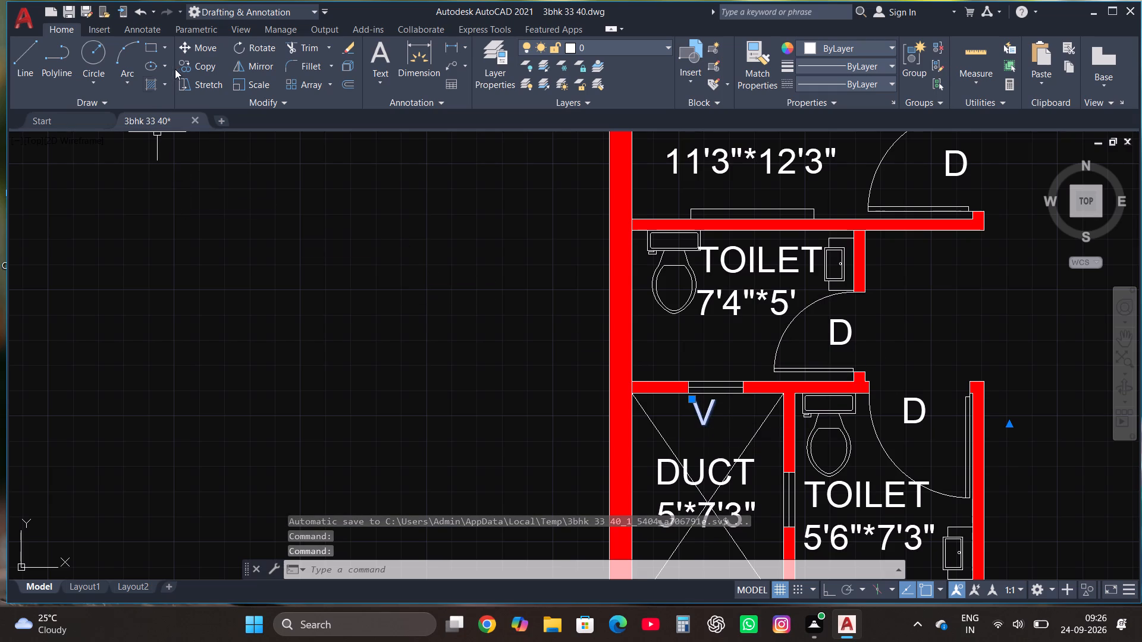
{"action": "left_click", "coordinate": [192, 67]}
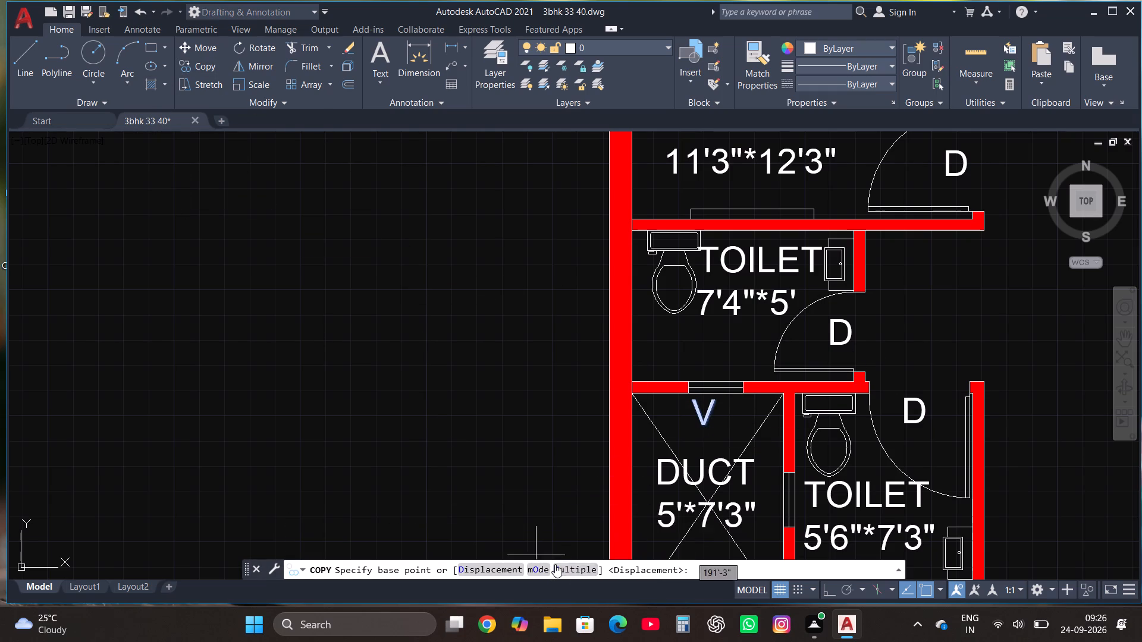
{"action": "left_click", "coordinate": [561, 569]}
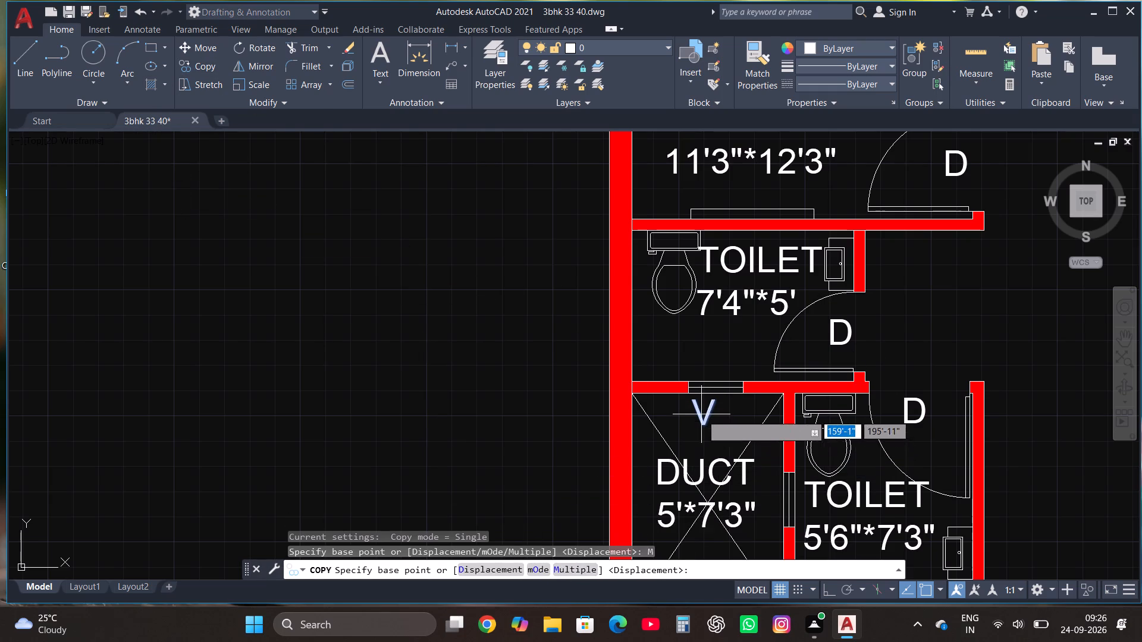
{"action": "left_click", "coordinate": [701, 414]}
{"action": "scroll", "coordinate": [741, 448], "scroll_direction": "down", "scroll_amount": 2}
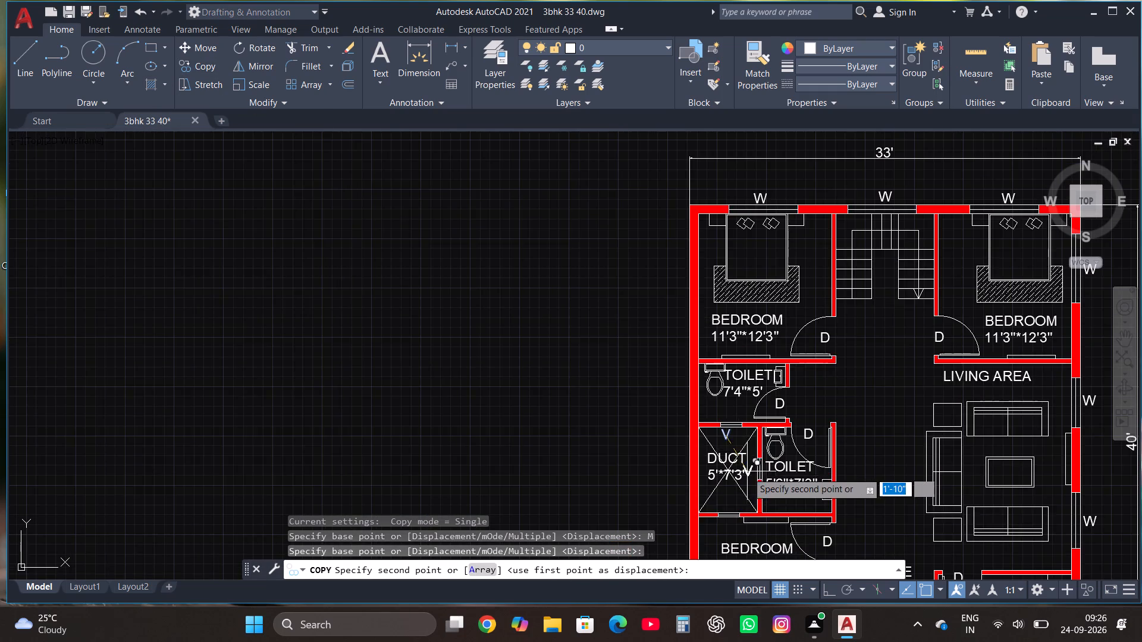
{"action": "scroll", "coordinate": [749, 476], "scroll_direction": "up", "scroll_amount": 4}
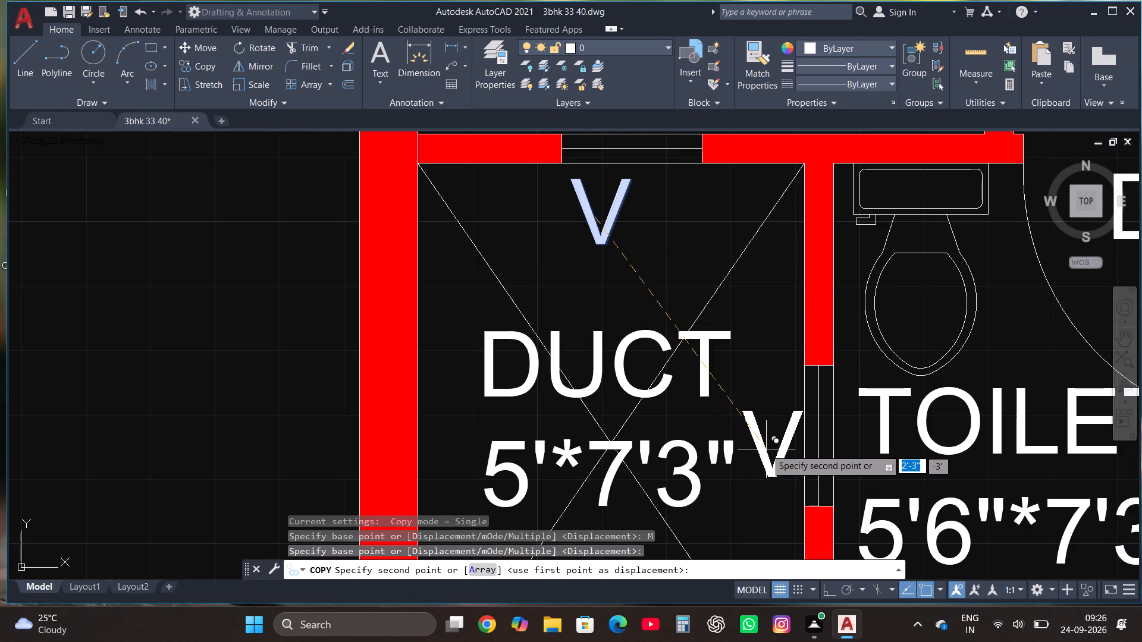
{"action": "left_click", "coordinate": [766, 448]}
{"action": "scroll", "coordinate": [776, 331], "scroll_direction": "down", "scroll_amount": 2}
{"action": "scroll", "coordinate": [695, 510], "scroll_direction": "up", "scroll_amount": 1}
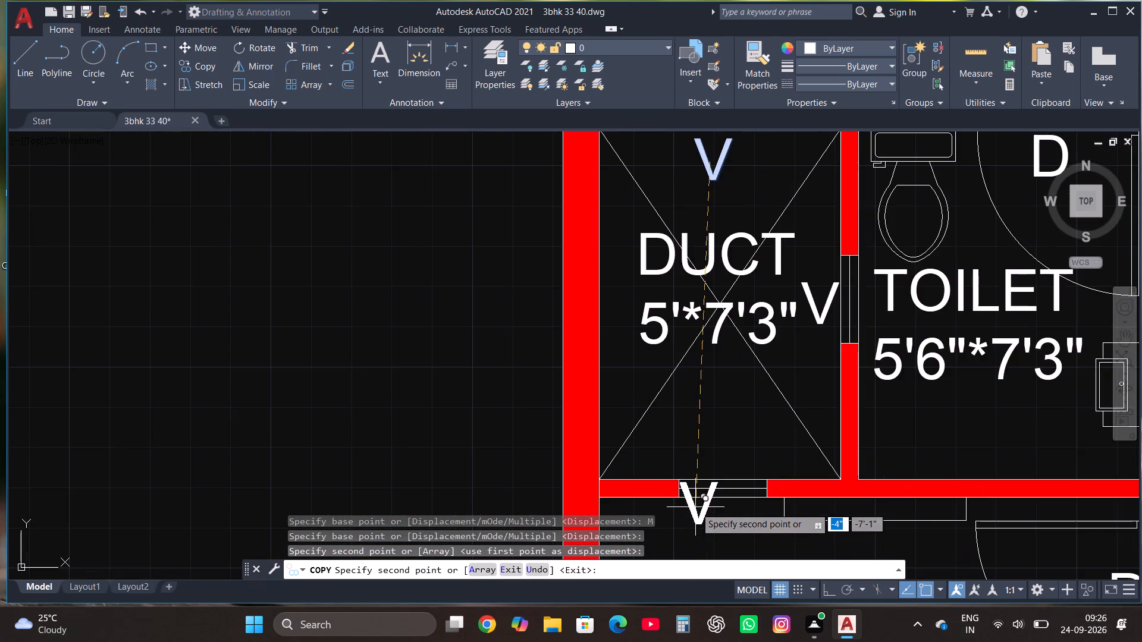
{"action": "scroll", "coordinate": [705, 502], "scroll_direction": "up", "scroll_amount": 1}
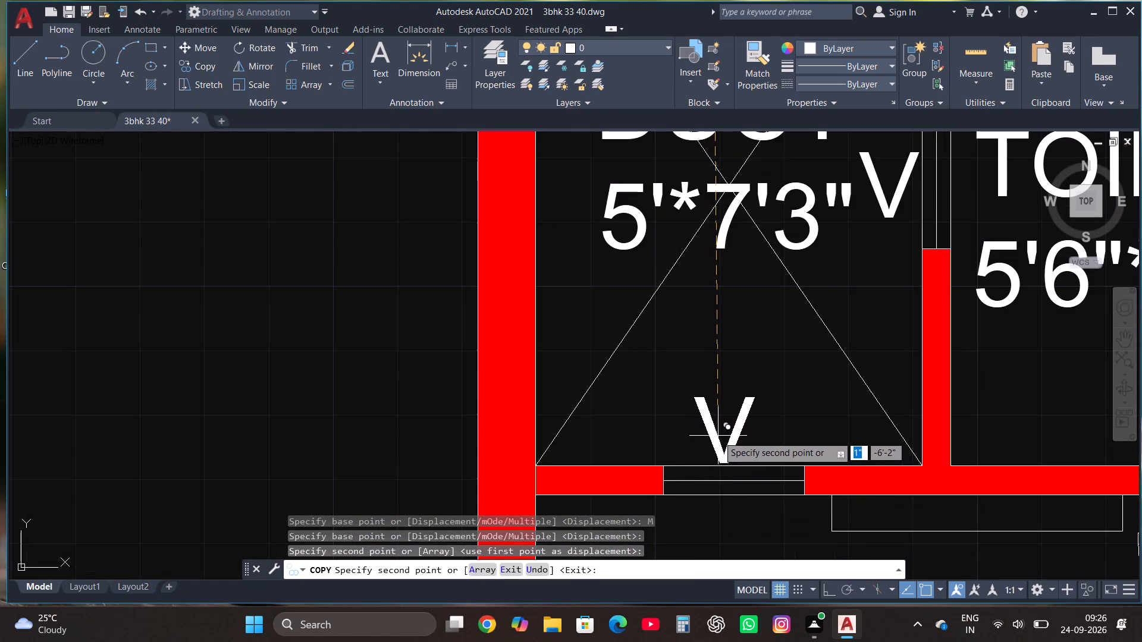
{"action": "left_click", "coordinate": [717, 433]}
{"action": "scroll", "coordinate": [579, 443], "scroll_direction": "down", "scroll_amount": 2}
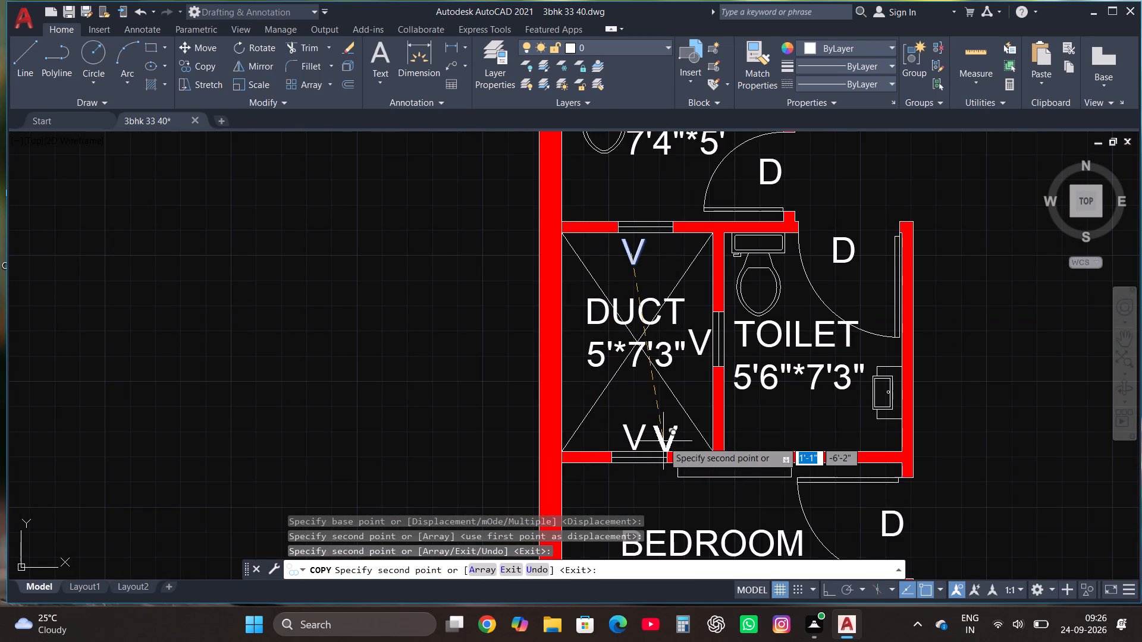
{"action": "key", "text": "Escape"}
Look over the whole floor plan to check the room labels and the door, window and ventilator tags.
{"action": "scroll", "coordinate": [660, 401], "scroll_direction": "down", "scroll_amount": 2}
{"action": "scroll", "coordinate": [727, 358], "scroll_direction": "down", "scroll_amount": 1}
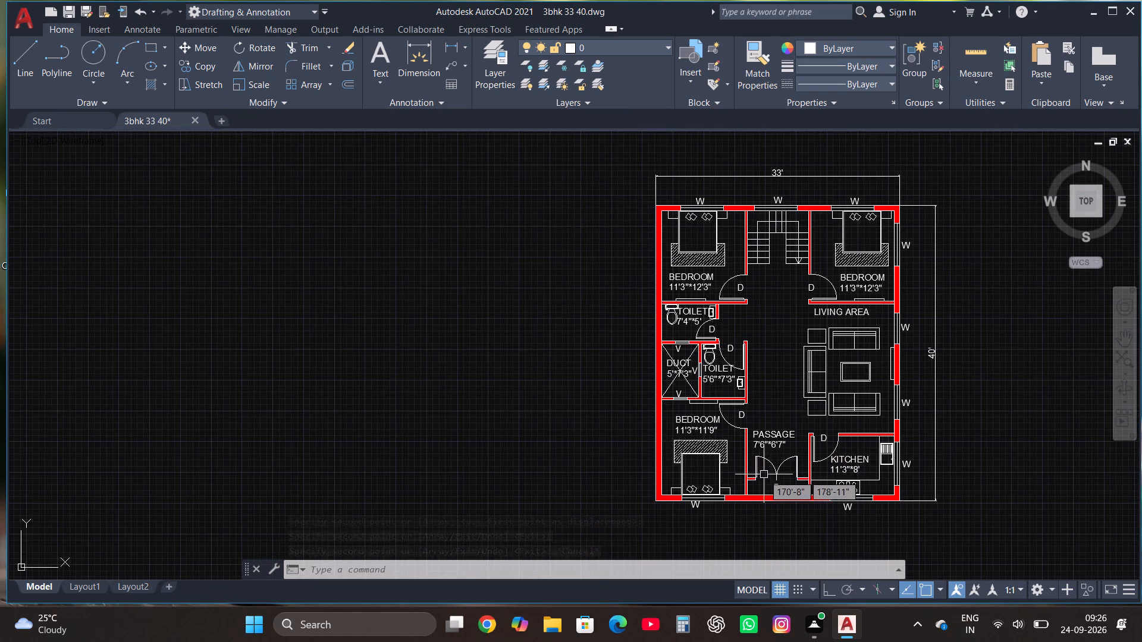
{"action": "scroll", "coordinate": [758, 491], "scroll_direction": "down", "scroll_amount": 1}
{"action": "scroll", "coordinate": [834, 481], "scroll_direction": "up", "scroll_amount": 2}
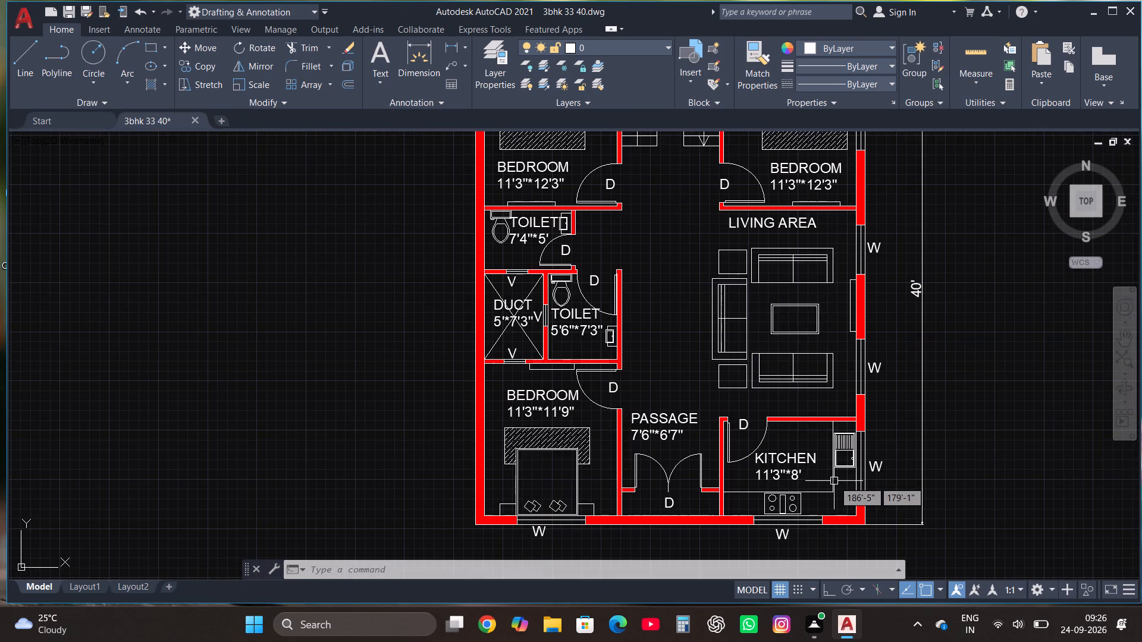
{"action": "scroll", "coordinate": [834, 481], "scroll_direction": "down", "scroll_amount": 1}
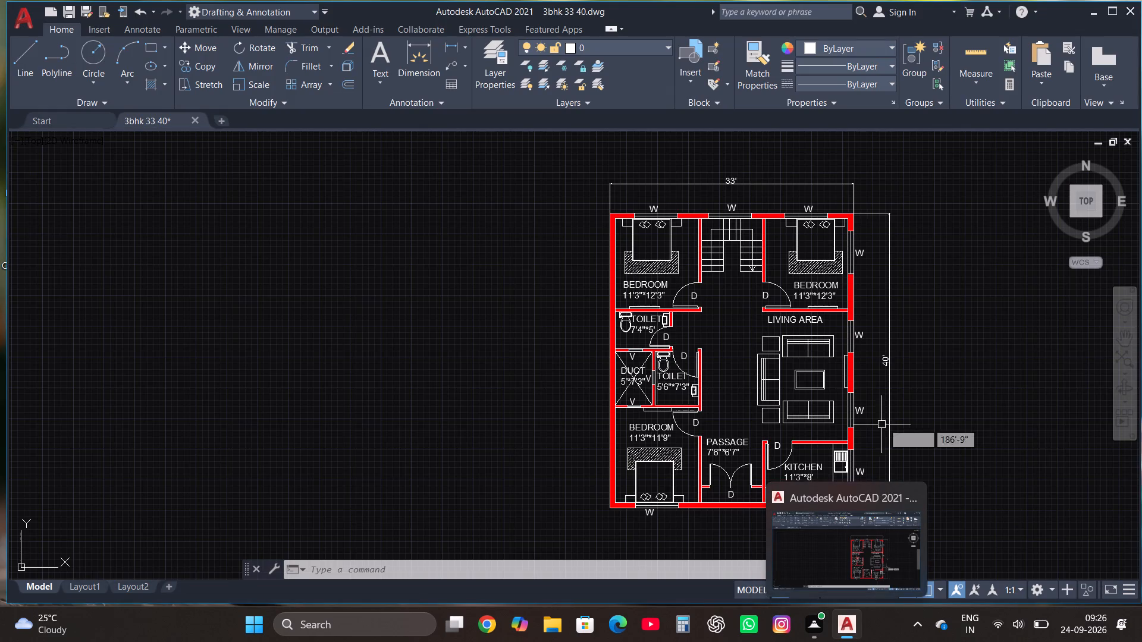
{"action": "key", "text": "Escape"}
{"action": "scroll", "coordinate": [671, 400], "scroll_direction": "down", "scroll_amount": 2}
{"action": "scroll", "coordinate": [695, 450], "scroll_direction": "up", "scroll_amount": 3}
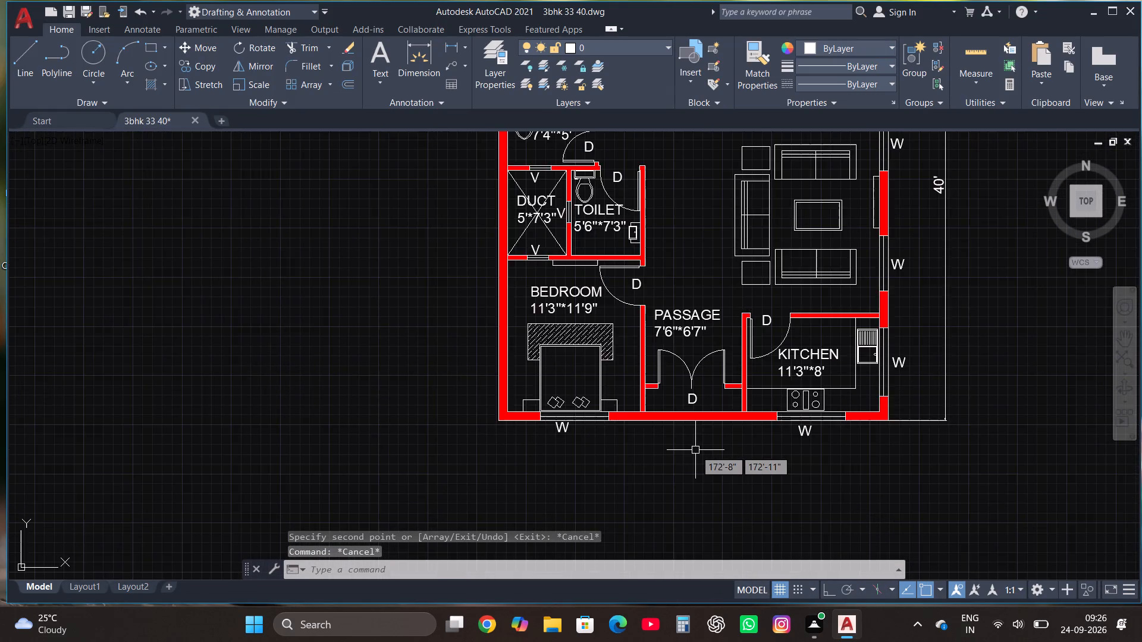
{"action": "scroll", "coordinate": [695, 450], "scroll_direction": "down", "scroll_amount": 1}
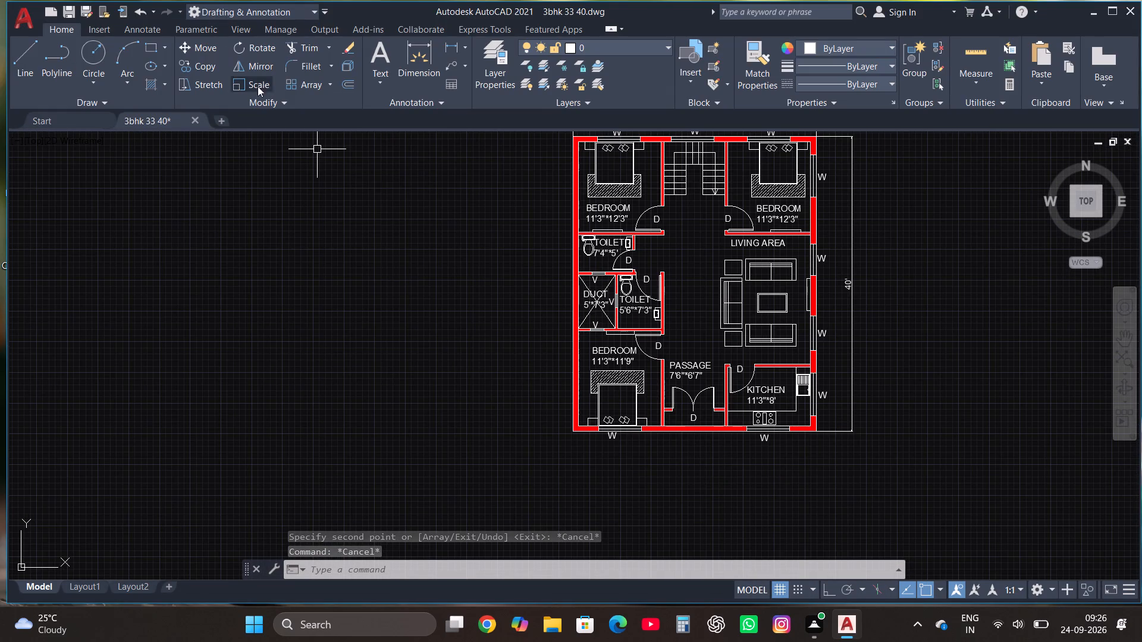
Add a two-line multiline text title below the plan reading 3BHK HOUSE PLAN and 33'*40'.
{"action": "left_click", "coordinate": [381, 58]}
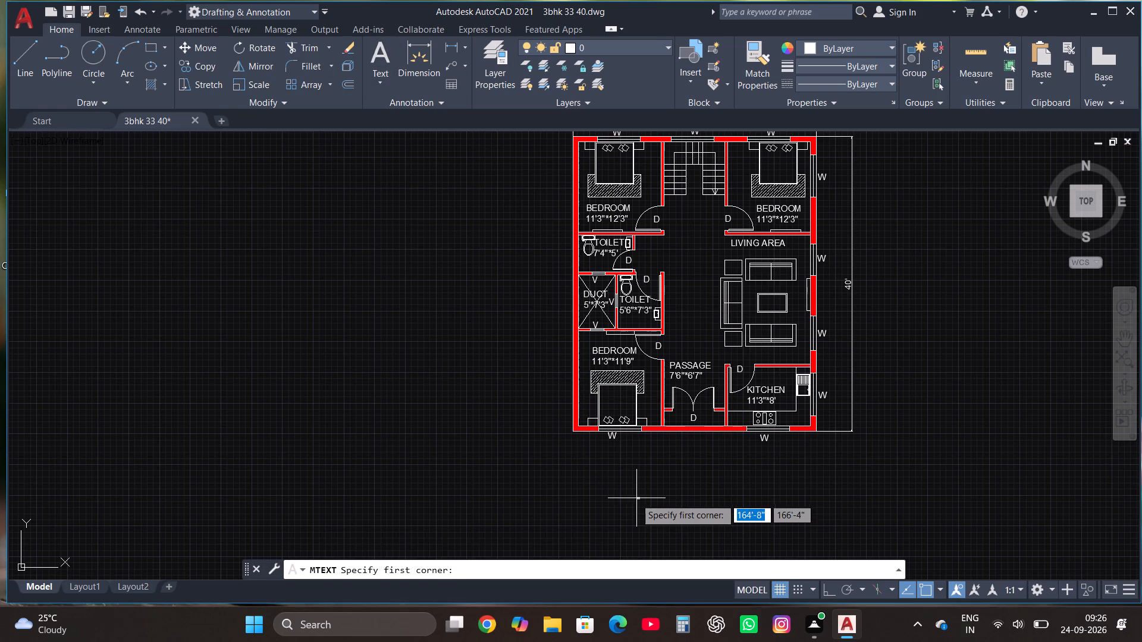
{"action": "left_click", "coordinate": [616, 507]}
{"action": "left_click", "coordinate": [836, 454]}
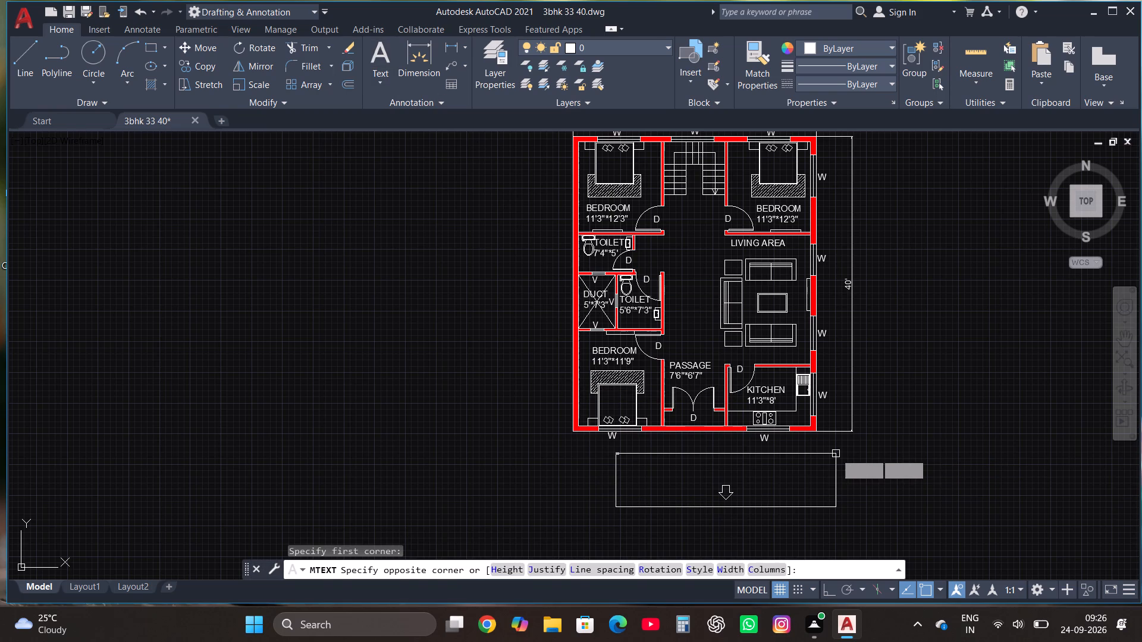
{"action": "type", "text": "3BHK"}
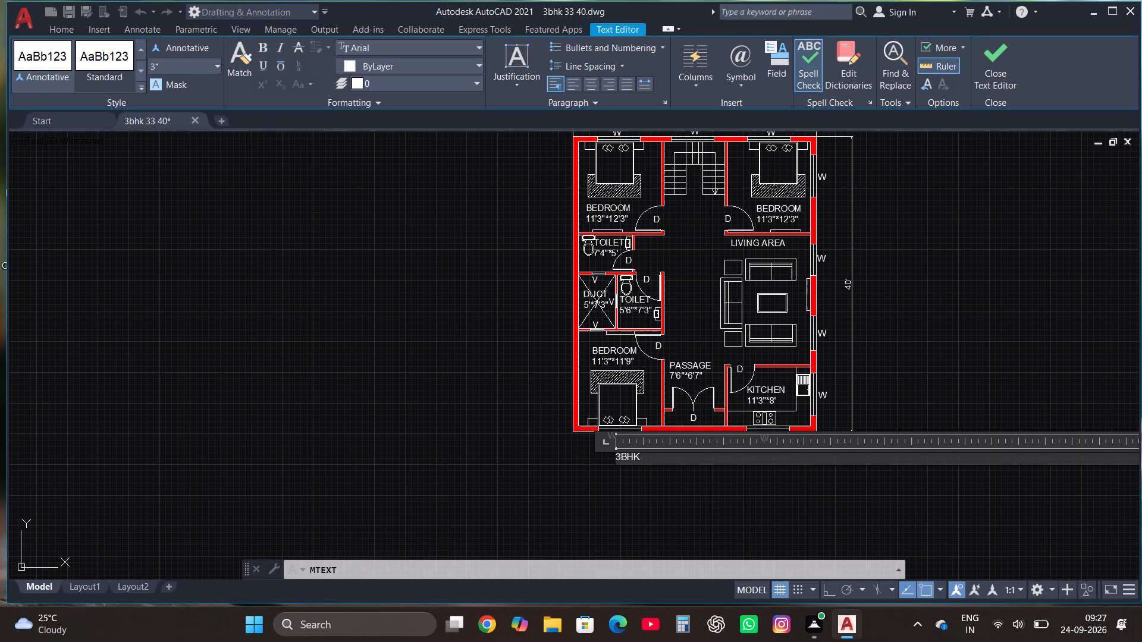
{"action": "key", "text": "space"}
{"action": "type", "text": "HOUSE PL"}
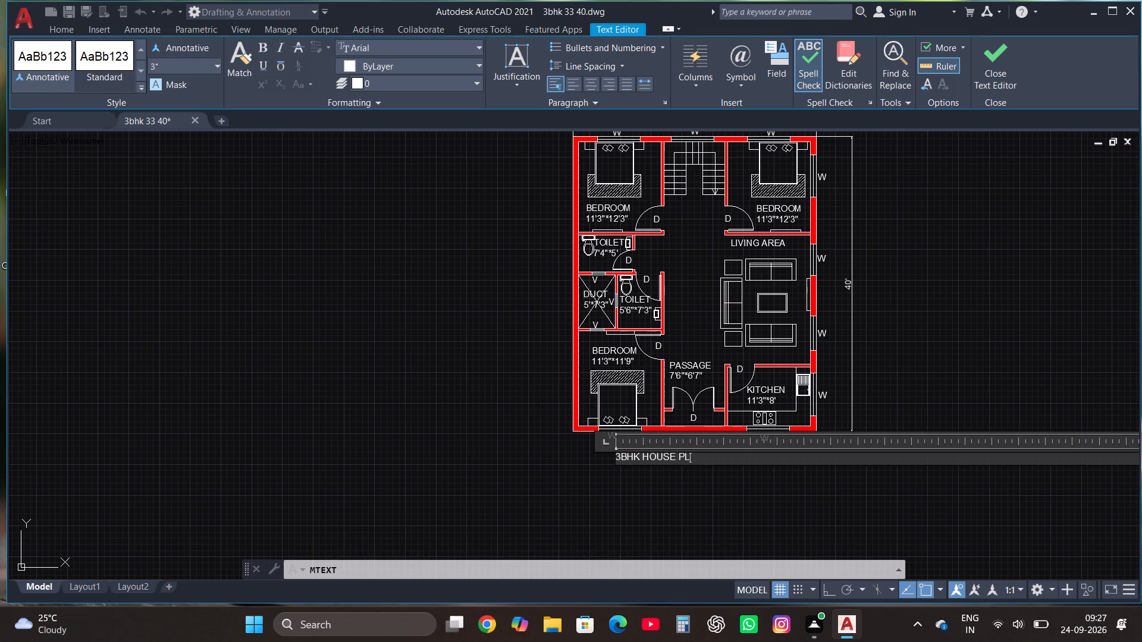
{"action": "type", "text": "AN"}
{"action": "key", "text": "Return"}
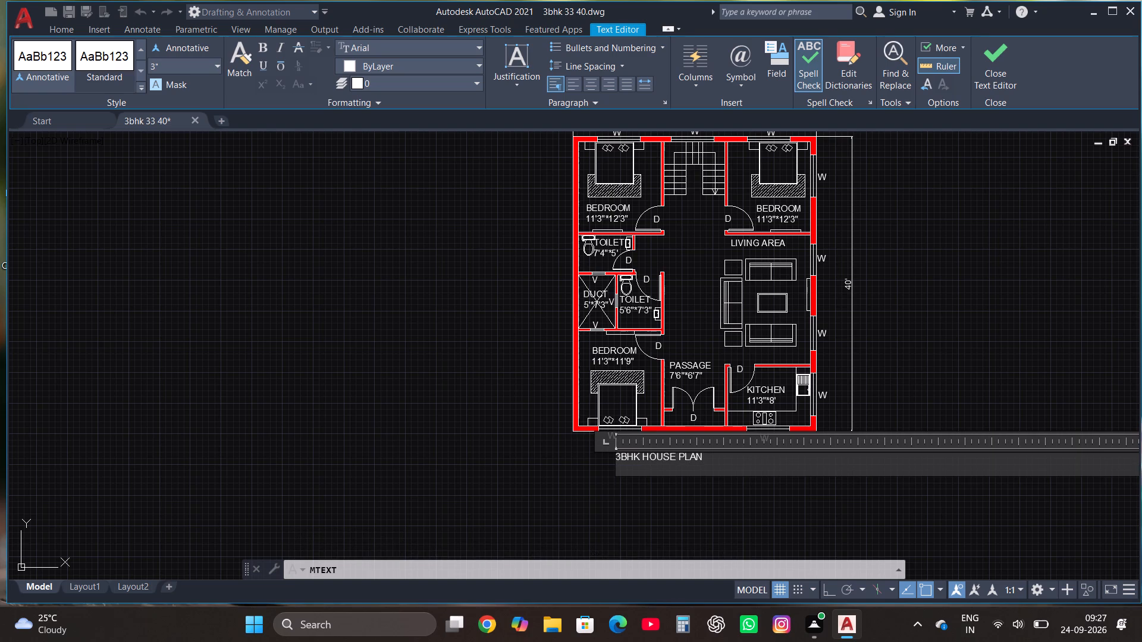
{"action": "type", "text": "33'*1"}
{"action": "key", "text": "BackSpace"}
{"action": "type", "text": "40'"}
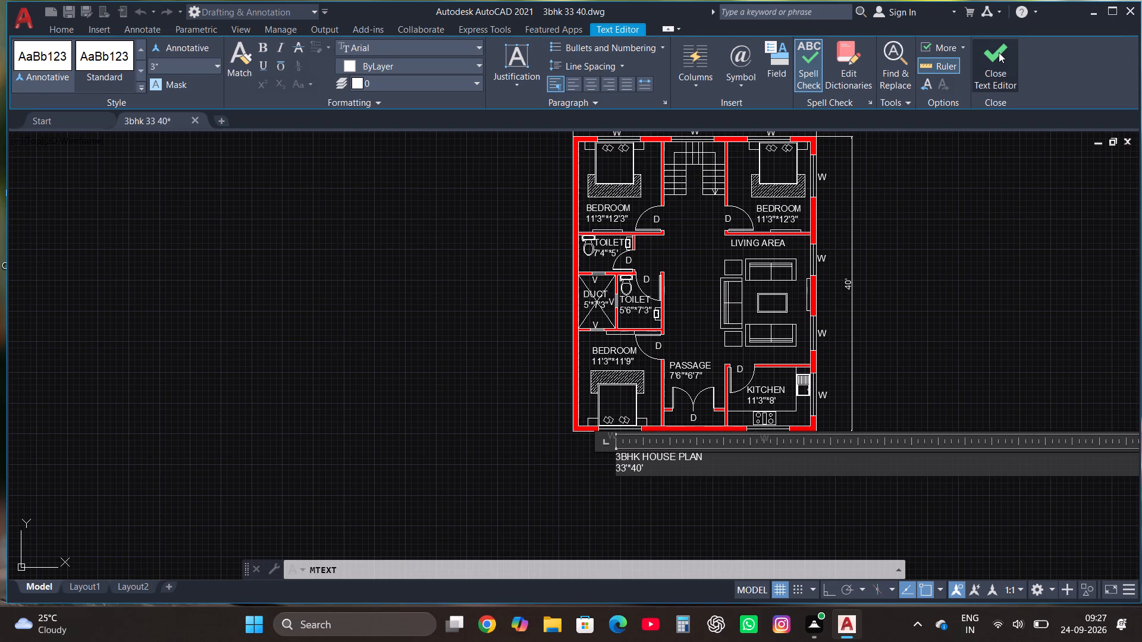
{"action": "left_click", "coordinate": [999, 52]}
Scale up the title below the plan from its left end to roughly the size of the room labels.
{"action": "scroll", "coordinate": [720, 451], "scroll_direction": "up", "scroll_amount": 1}
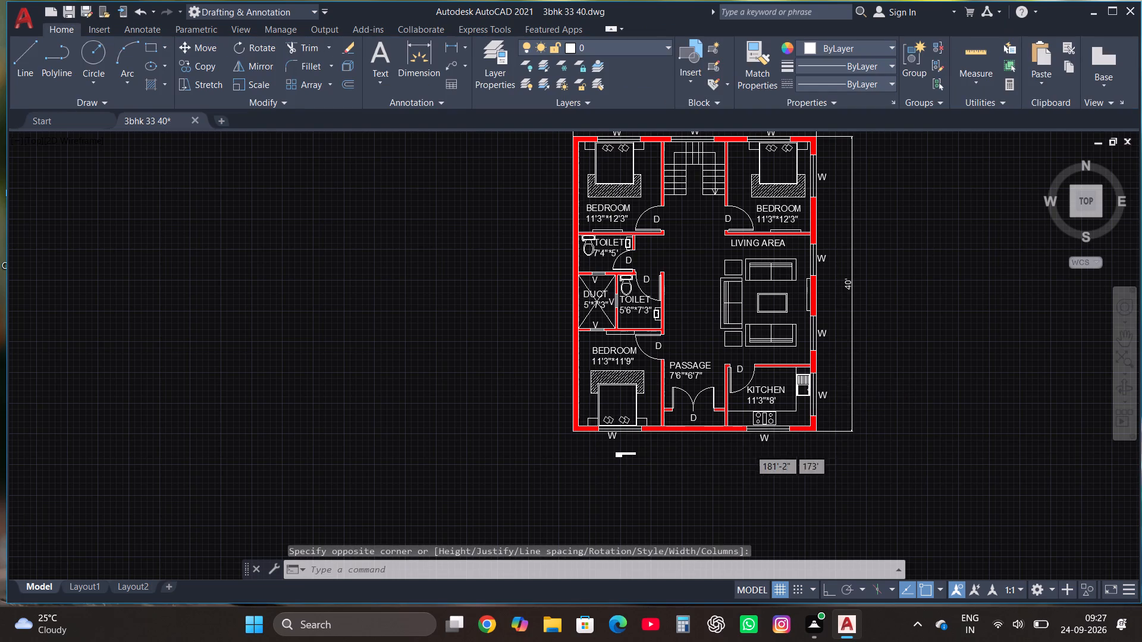
{"action": "scroll", "coordinate": [710, 451], "scroll_direction": "up", "scroll_amount": 1}
{"action": "left_click", "coordinate": [555, 494]}
{"action": "left_click", "coordinate": [413, 444]}
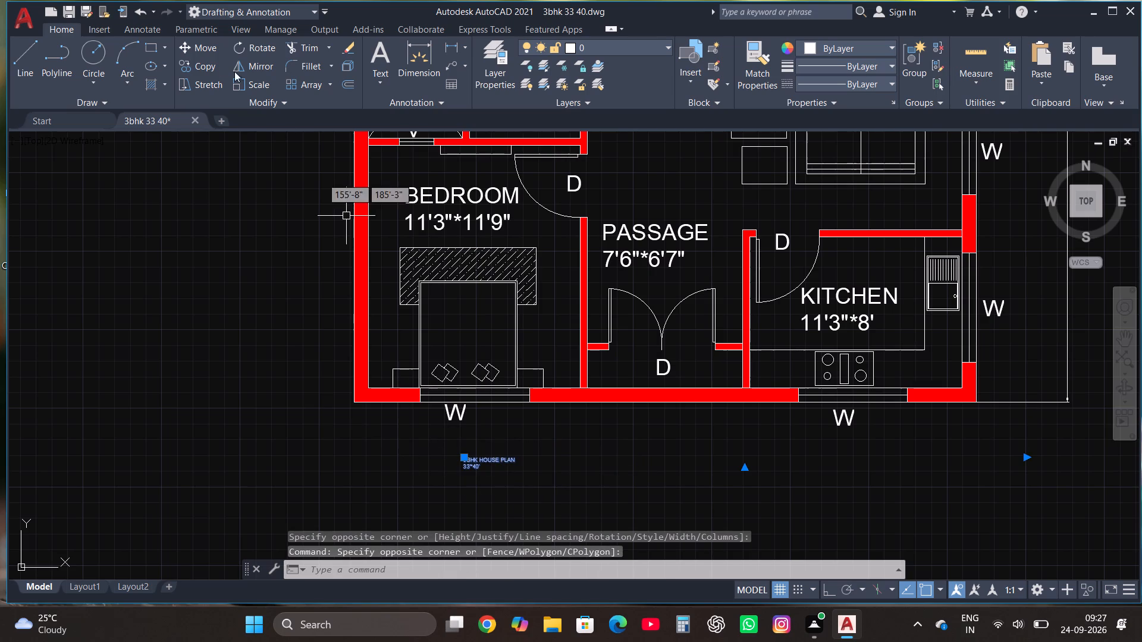
{"action": "left_click", "coordinate": [261, 84]}
{"action": "scroll", "coordinate": [567, 244], "scroll_direction": "down", "scroll_amount": 2}
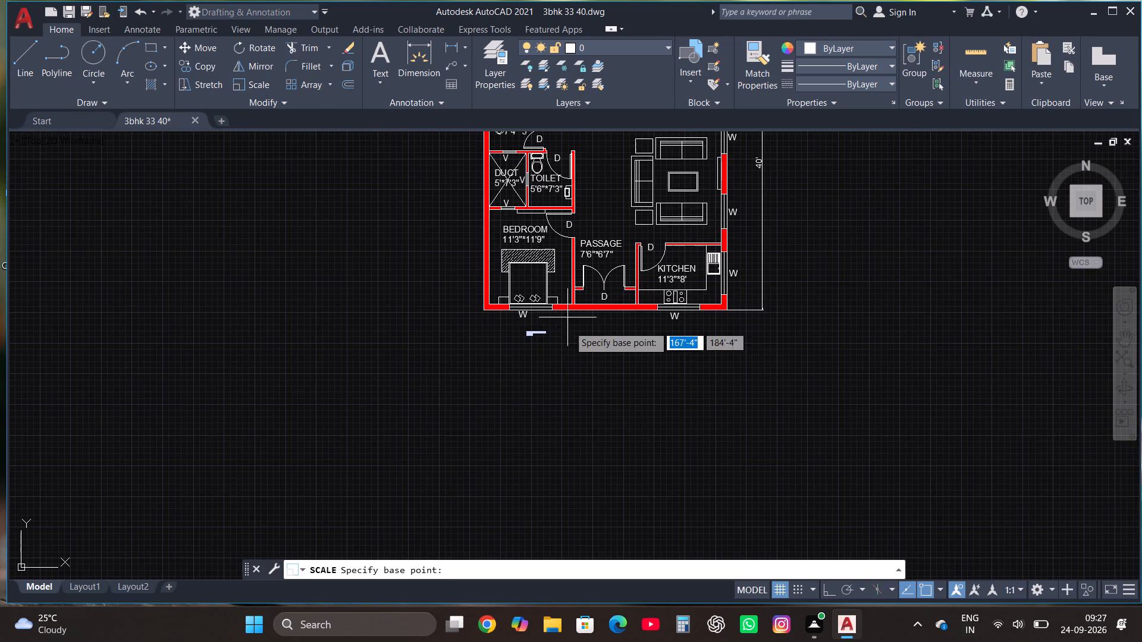
{"action": "left_click", "coordinate": [534, 338]}
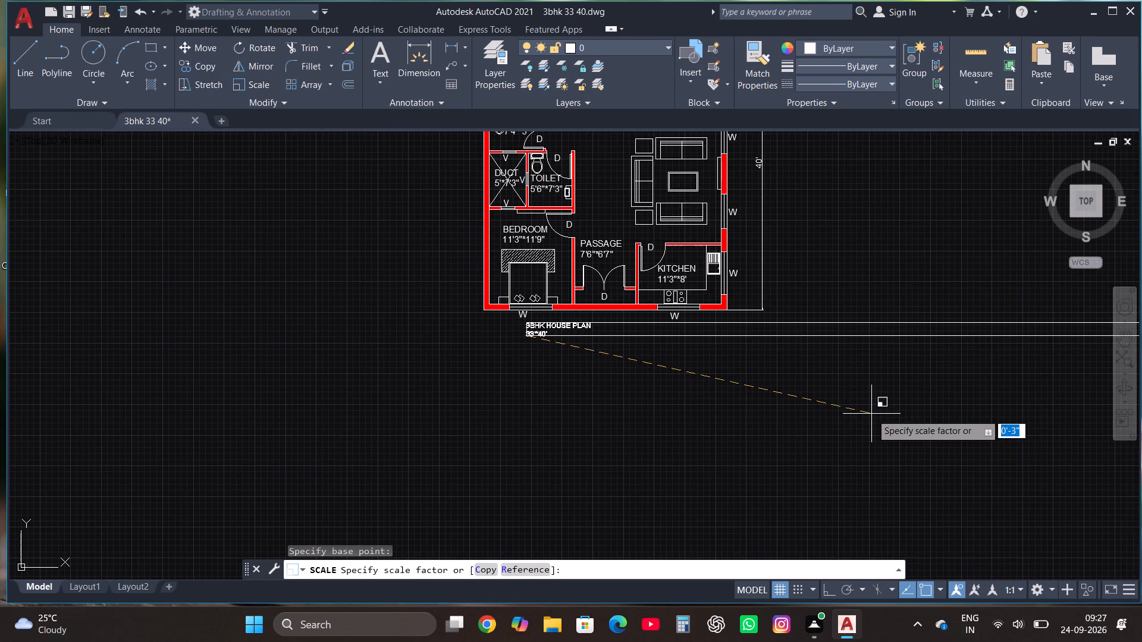
{"action": "left_click", "coordinate": [942, 401]}
Move the title further away from the plan's bottom wall, about 4'-5" across and 7'-5" down.
{"action": "left_click", "coordinate": [529, 344]}
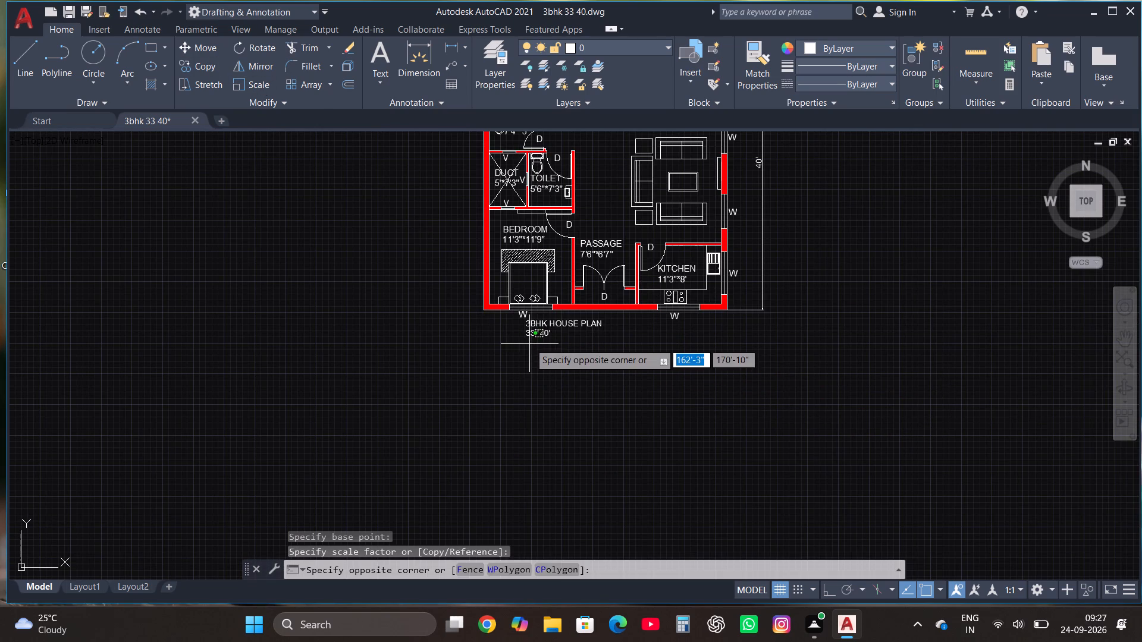
{"action": "left_click", "coordinate": [529, 332]}
{"action": "left_click", "coordinate": [196, 47]}
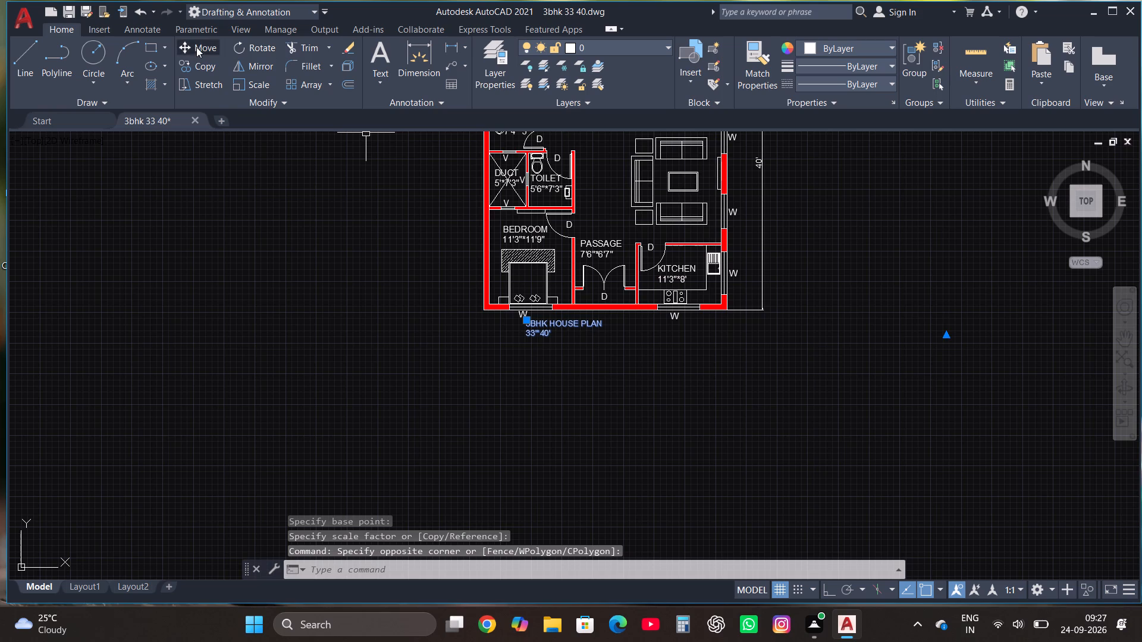
{"action": "left_click", "coordinate": [559, 332]}
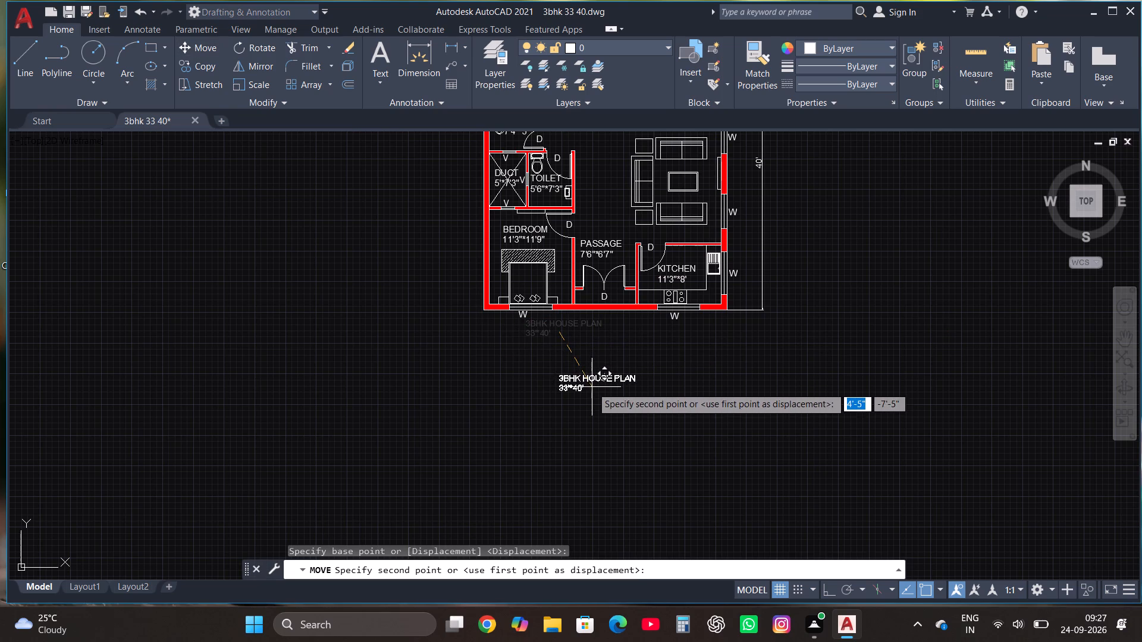
{"action": "left_click", "coordinate": [593, 387]}
Scale up the title below the plan from its left end to a text height of about 3'-11".
{"action": "left_click", "coordinate": [591, 388]}
{"action": "left_click", "coordinate": [580, 370]}
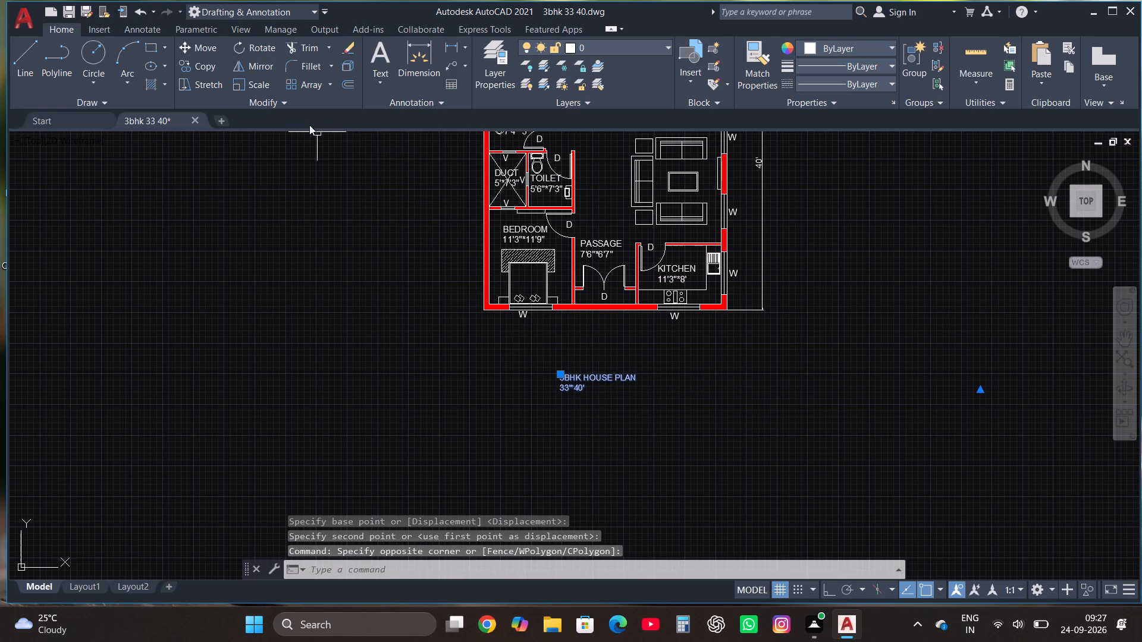
{"action": "left_click", "coordinate": [255, 80]}
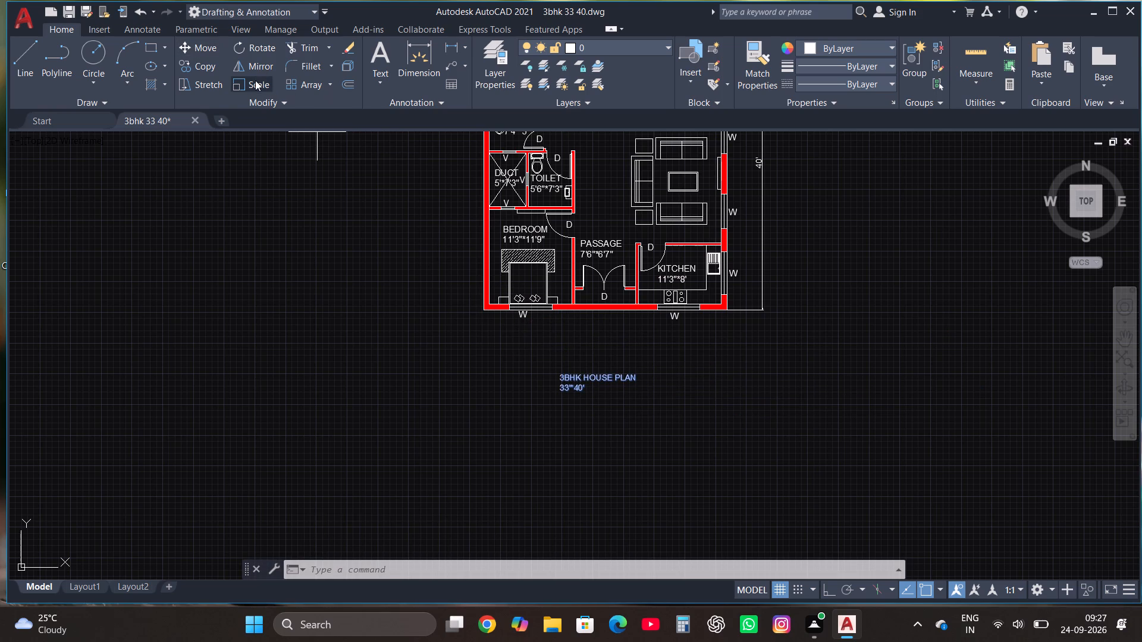
{"action": "left_click", "coordinate": [584, 380]}
{"action": "scroll", "coordinate": [661, 439], "scroll_direction": "down", "scroll_amount": 4}
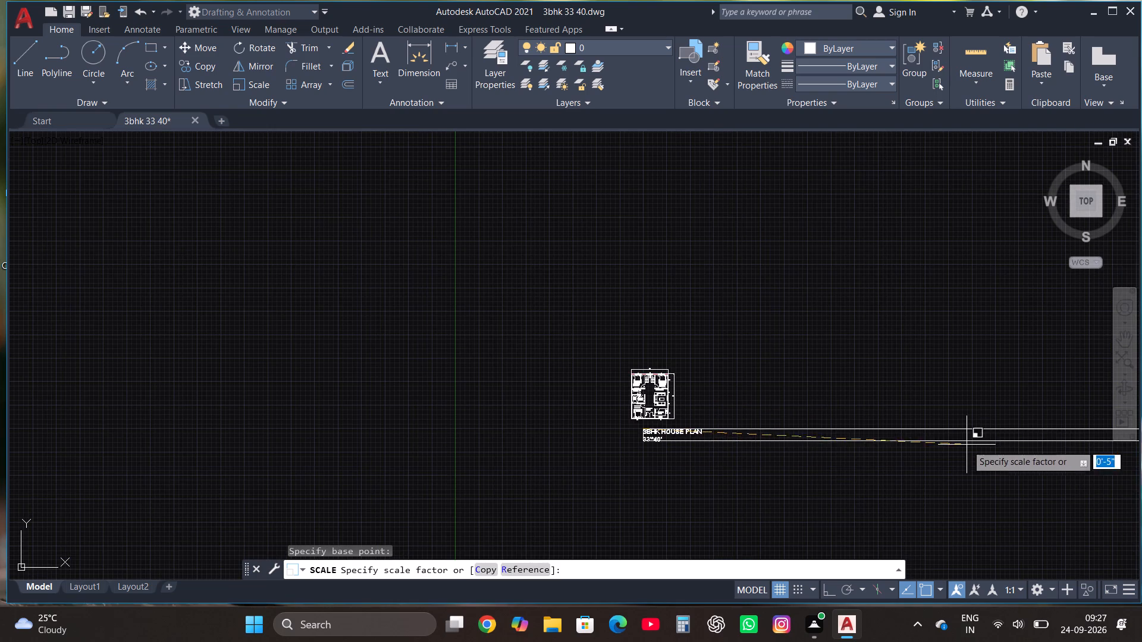
{"action": "left_click", "coordinate": [960, 460]}
{"action": "scroll", "coordinate": [676, 476], "scroll_direction": "up", "scroll_amount": 4}
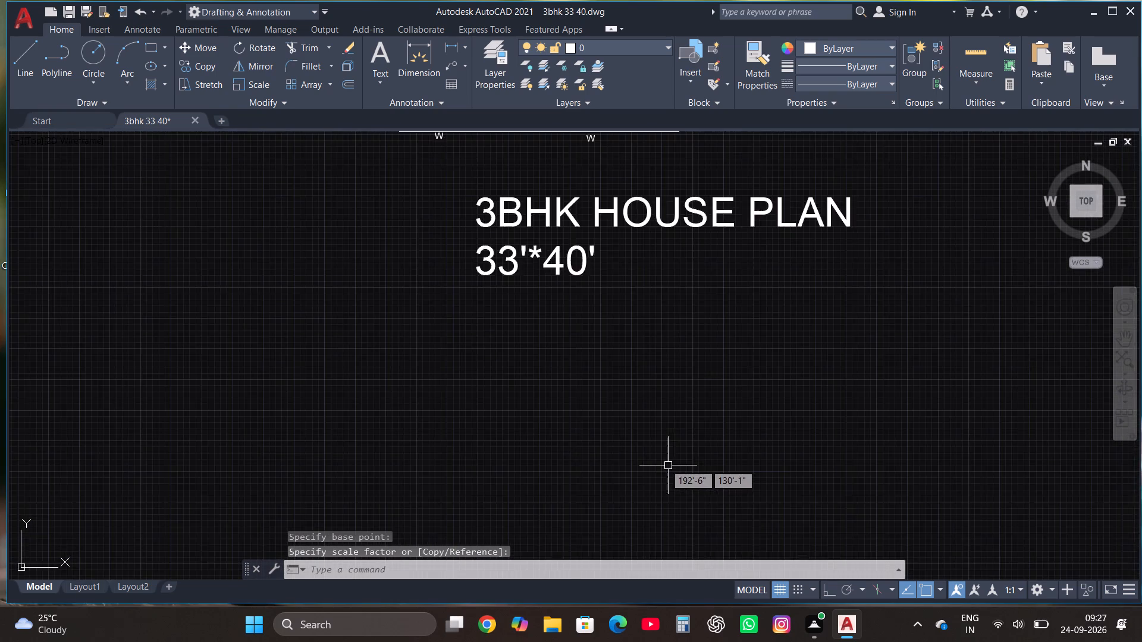
{"action": "scroll", "coordinate": [653, 458], "scroll_direction": "down", "scroll_amount": 3}
{"action": "scroll", "coordinate": [578, 354], "scroll_direction": "up", "scroll_amount": 2}
Move the enlarged title from below the plan to the space above the 33' overall dimension.
{"action": "left_click", "coordinate": [707, 462]}
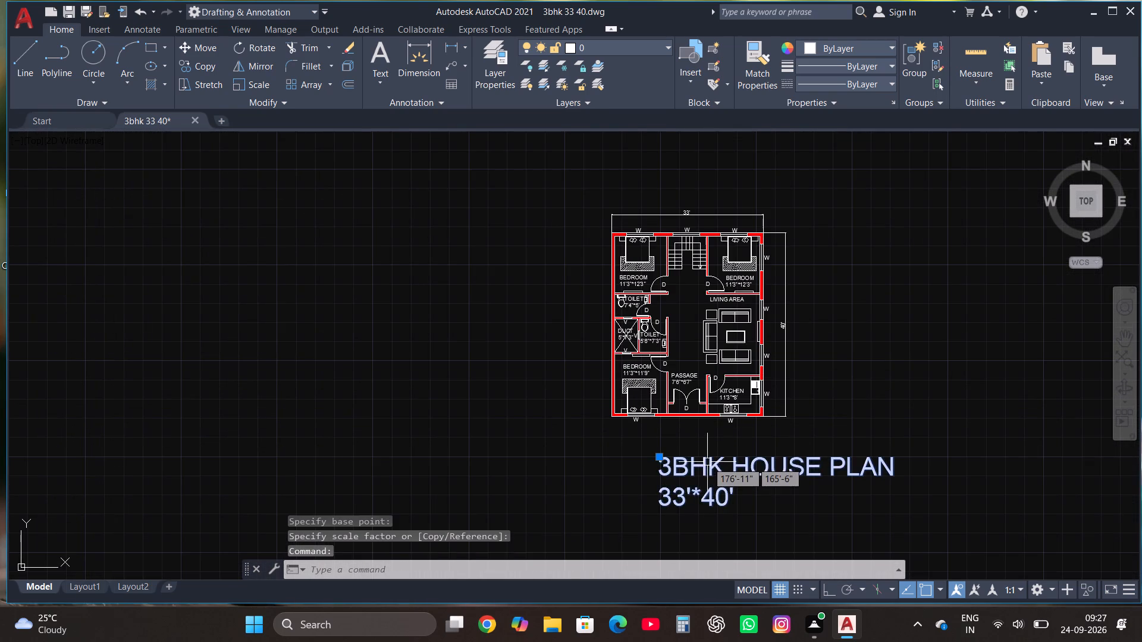
{"action": "scroll", "coordinate": [707, 460], "scroll_direction": "down", "scroll_amount": 2}
{"action": "scroll", "coordinate": [745, 507], "scroll_direction": "up", "scroll_amount": 2}
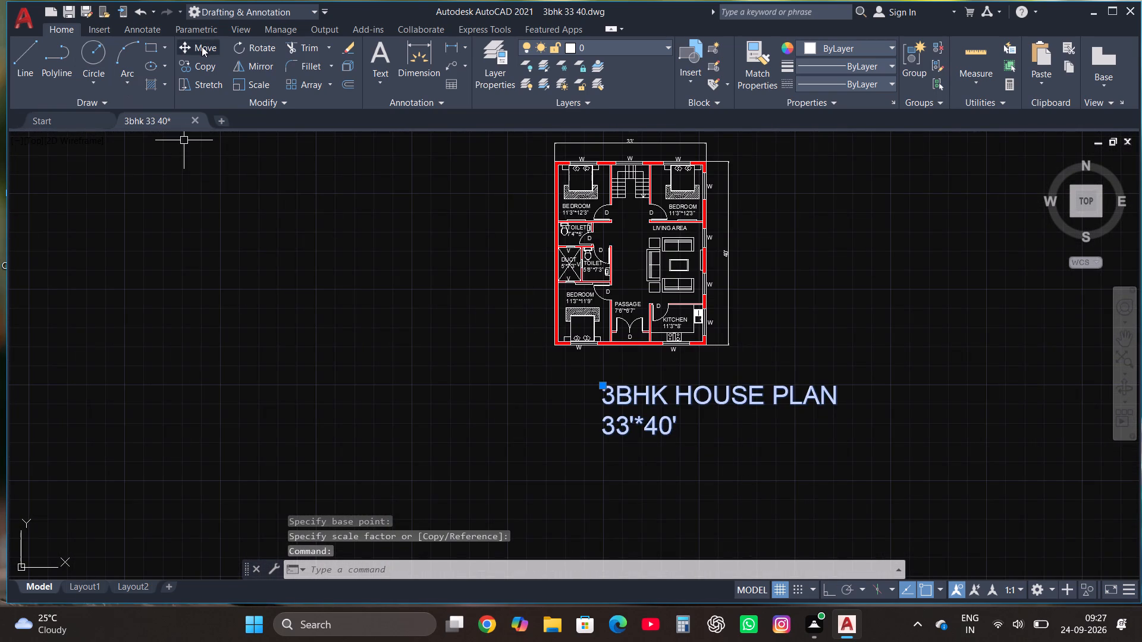
{"action": "left_click", "coordinate": [202, 46]}
{"action": "left_click", "coordinate": [660, 396]}
{"action": "scroll", "coordinate": [659, 396], "scroll_direction": "down", "scroll_amount": 1}
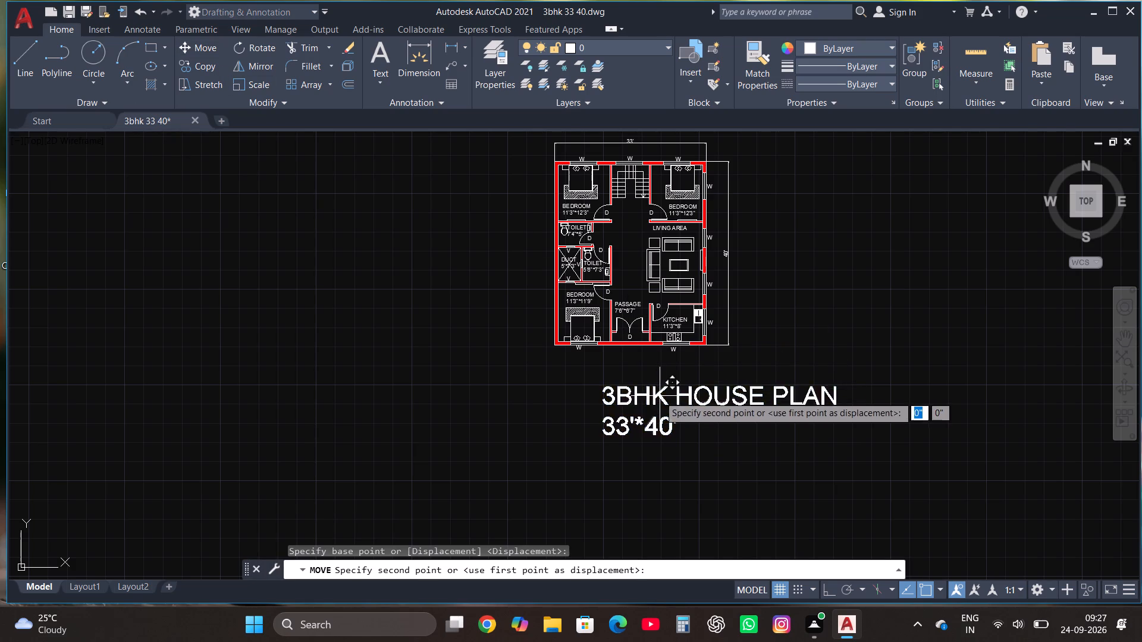
{"action": "scroll", "coordinate": [659, 396], "scroll_direction": "down", "scroll_amount": 1}
{"action": "scroll", "coordinate": [639, 249], "scroll_direction": "up", "scroll_amount": 3}
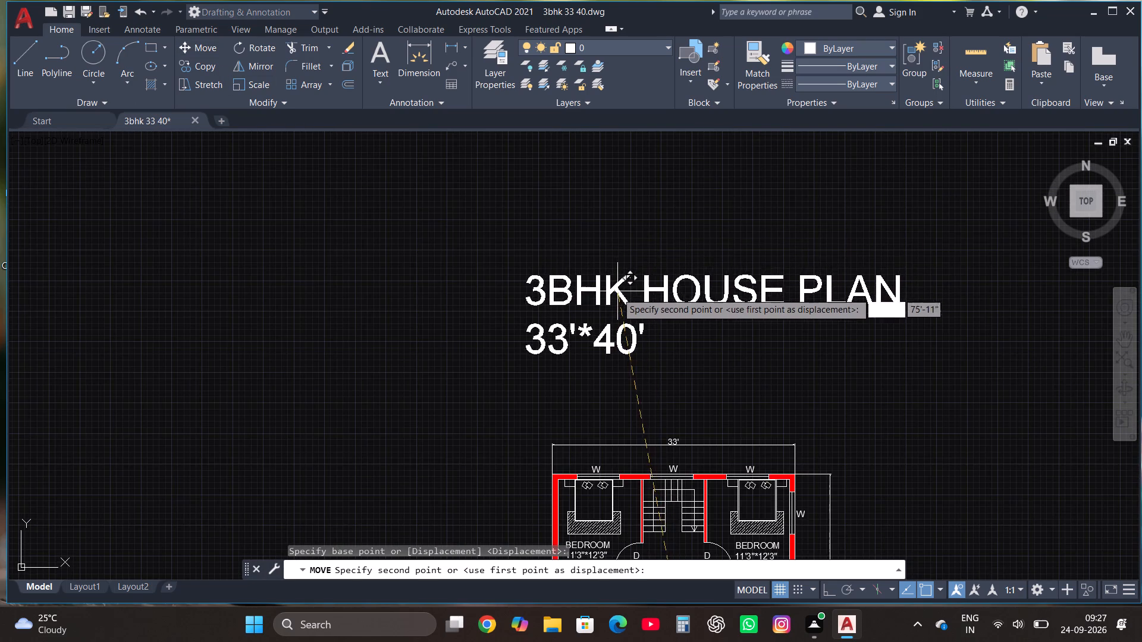
{"action": "left_click", "coordinate": [613, 292]}
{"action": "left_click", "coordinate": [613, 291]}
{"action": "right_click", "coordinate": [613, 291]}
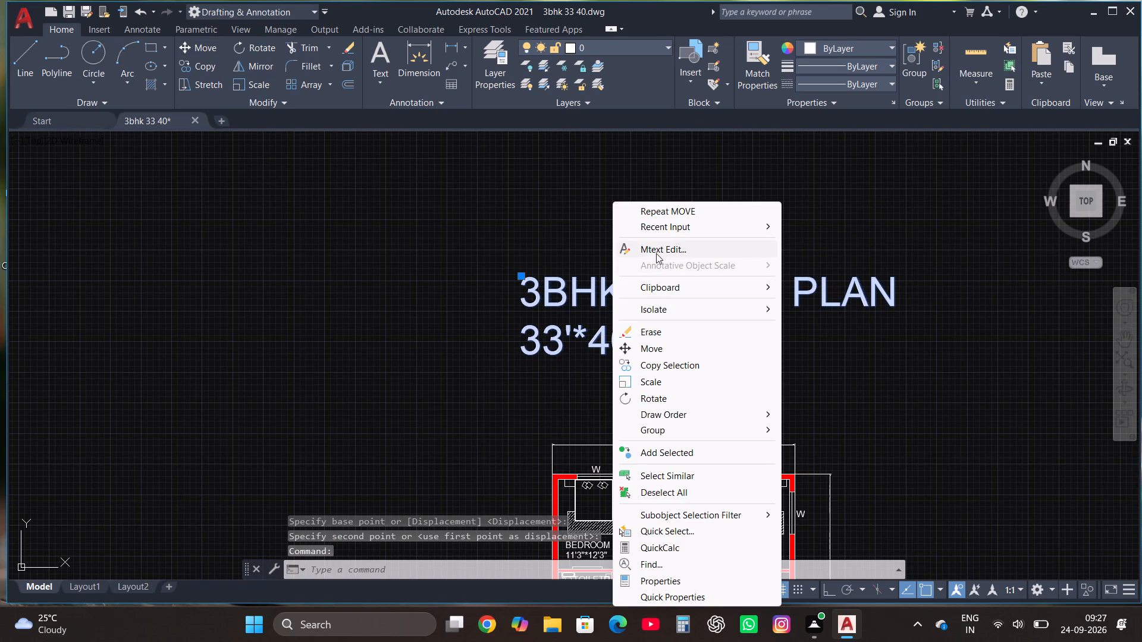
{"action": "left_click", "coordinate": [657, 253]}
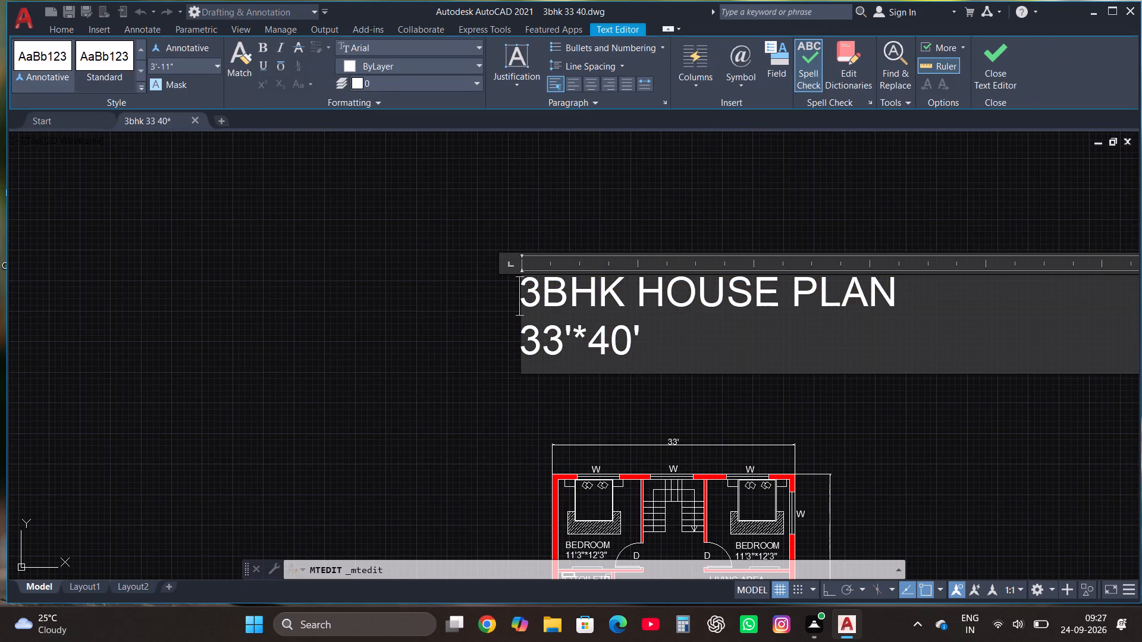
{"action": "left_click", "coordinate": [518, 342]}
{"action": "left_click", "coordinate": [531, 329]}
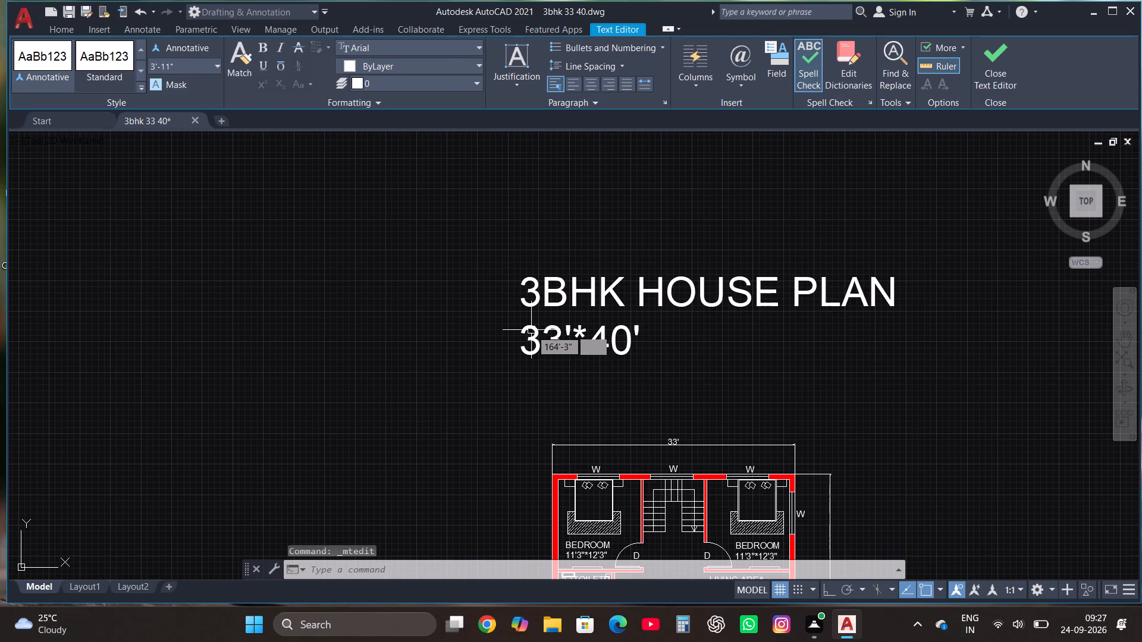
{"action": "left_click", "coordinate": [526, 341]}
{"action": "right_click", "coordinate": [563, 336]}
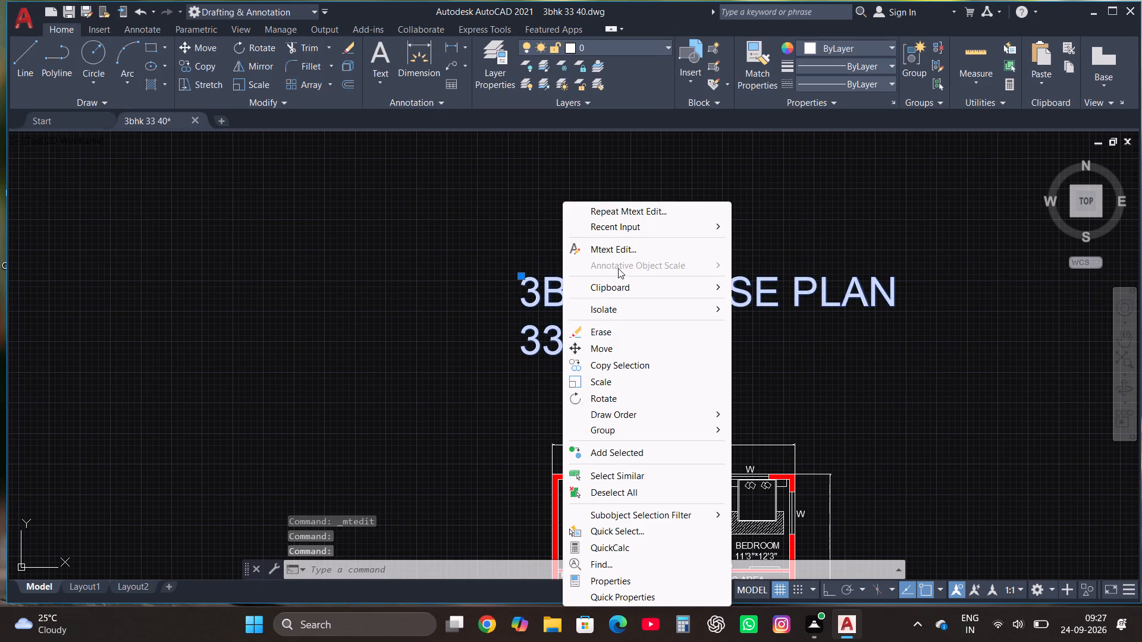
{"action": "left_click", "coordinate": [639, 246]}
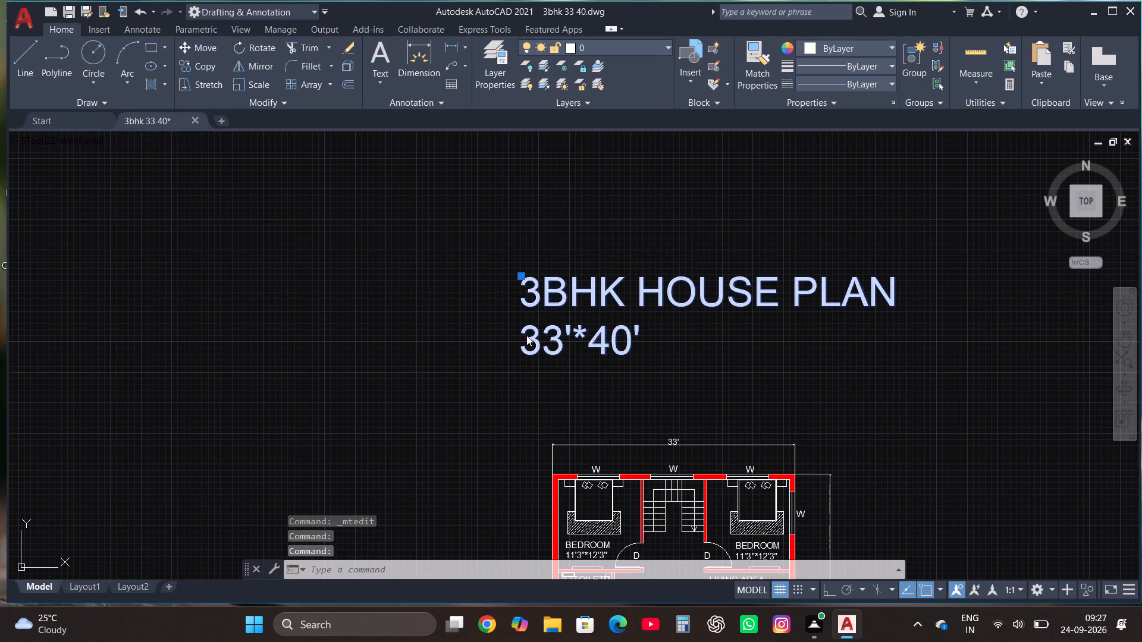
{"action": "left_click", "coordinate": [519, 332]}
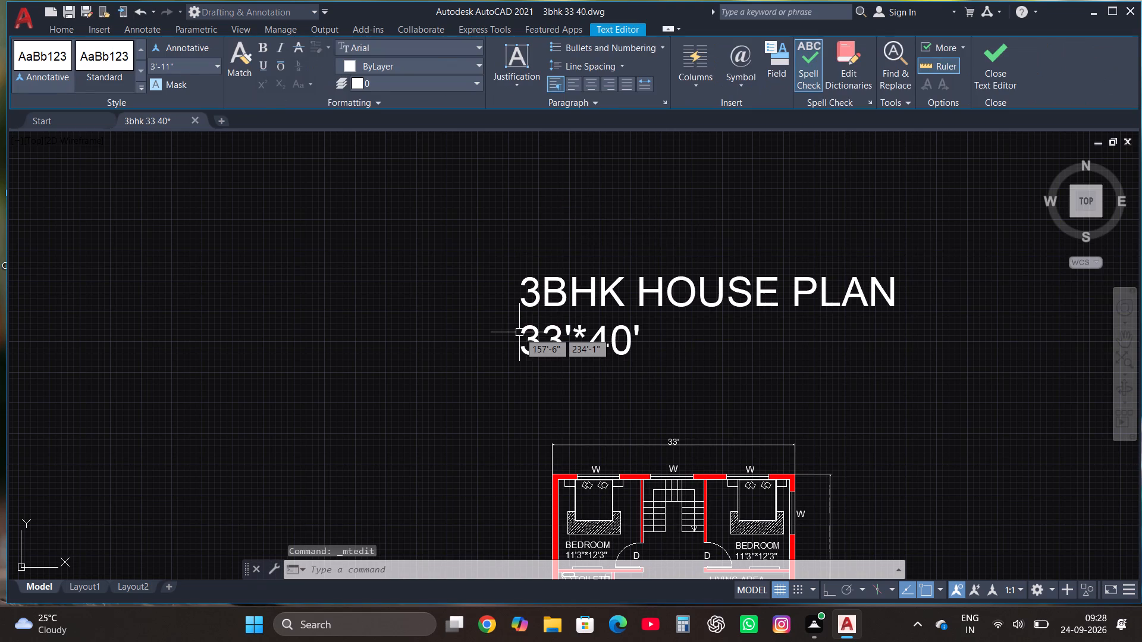
Rewrite the title's second line as 33'*40', indented with ten spaces to centre it under 3BHK HOUSE PLAN.
{"action": "scroll", "coordinate": [531, 351], "scroll_direction": "up", "scroll_amount": 1}
{"action": "left_click", "coordinate": [531, 351]}
{"action": "right_click", "coordinate": [531, 351]}
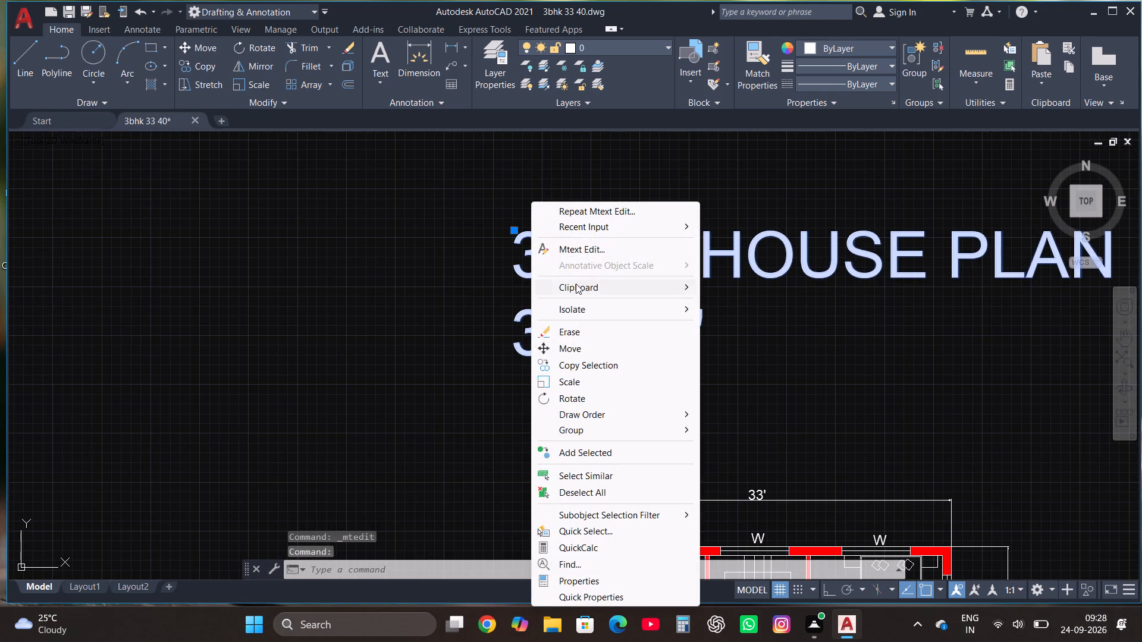
{"action": "left_click", "coordinate": [590, 251]}
{"action": "scroll", "coordinate": [605, 344], "scroll_direction": "down", "scroll_amount": 1}
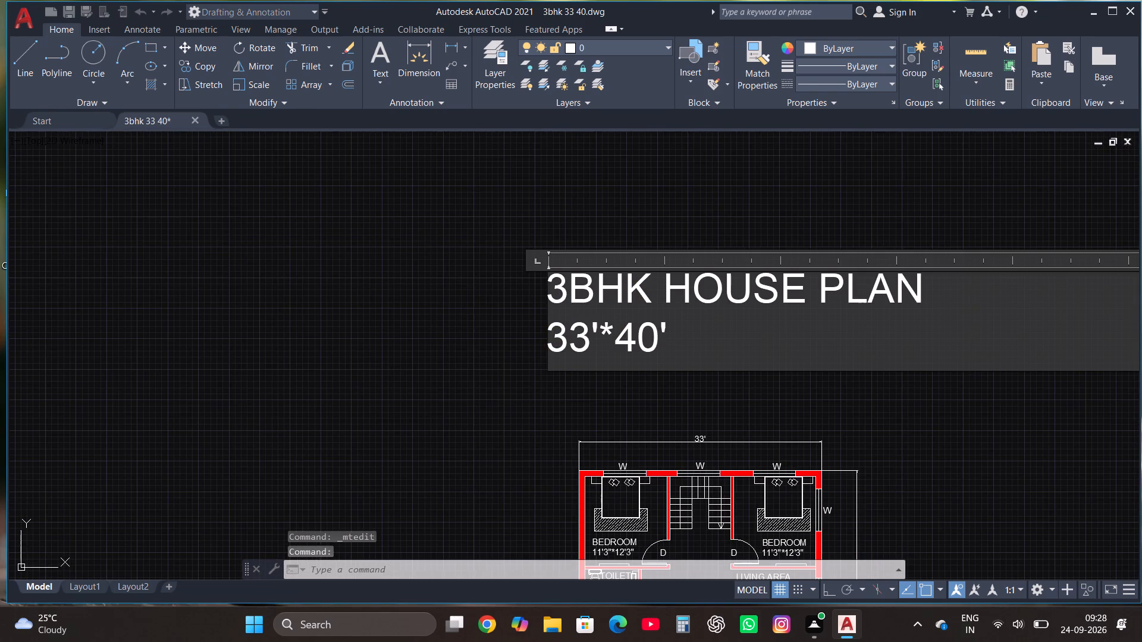
{"action": "left_click", "coordinate": [669, 353]}
{"action": "key", "text": "BackSpace"}
{"action": "key", "text": "BackSpace"}
{"action": "key", "text": "BackSpace"}
{"action": "key", "text": "BackSpace"}
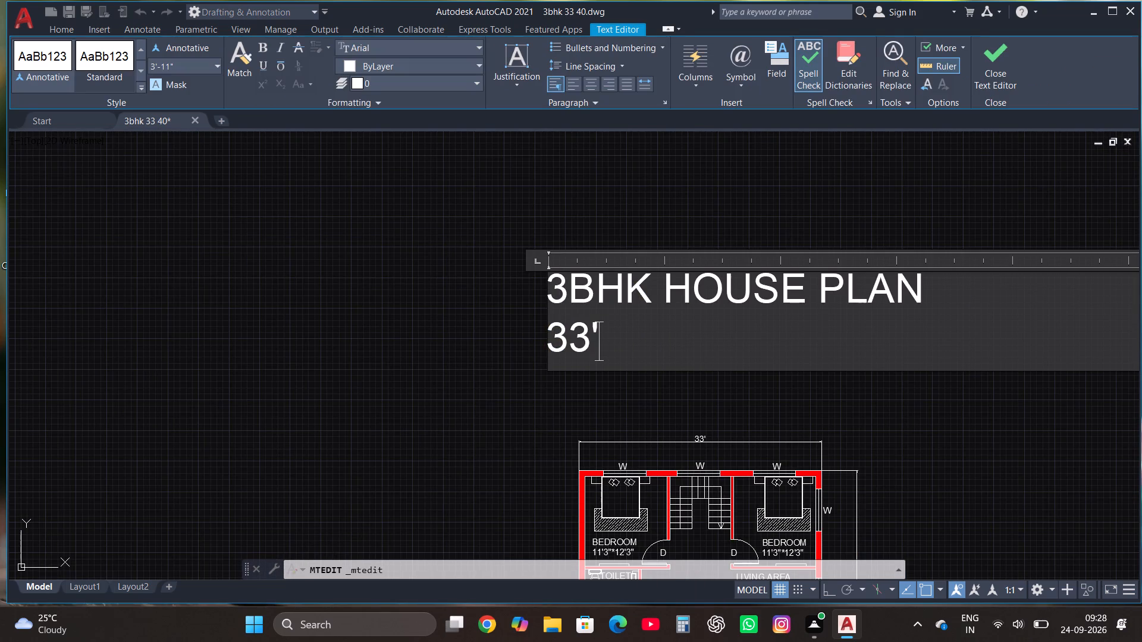
{"action": "key", "text": "BackSpace"}
{"action": "key", "text": "BackSpace"}
{"action": "key", "text": "BackSpace"}
{"action": "key", "text": "space"}
{"action": "key", "text": "space"}
{"action": "key", "text": "space"}
{"action": "key", "text": "space"}
{"action": "key", "text": "space"}
{"action": "key", "text": "space"}
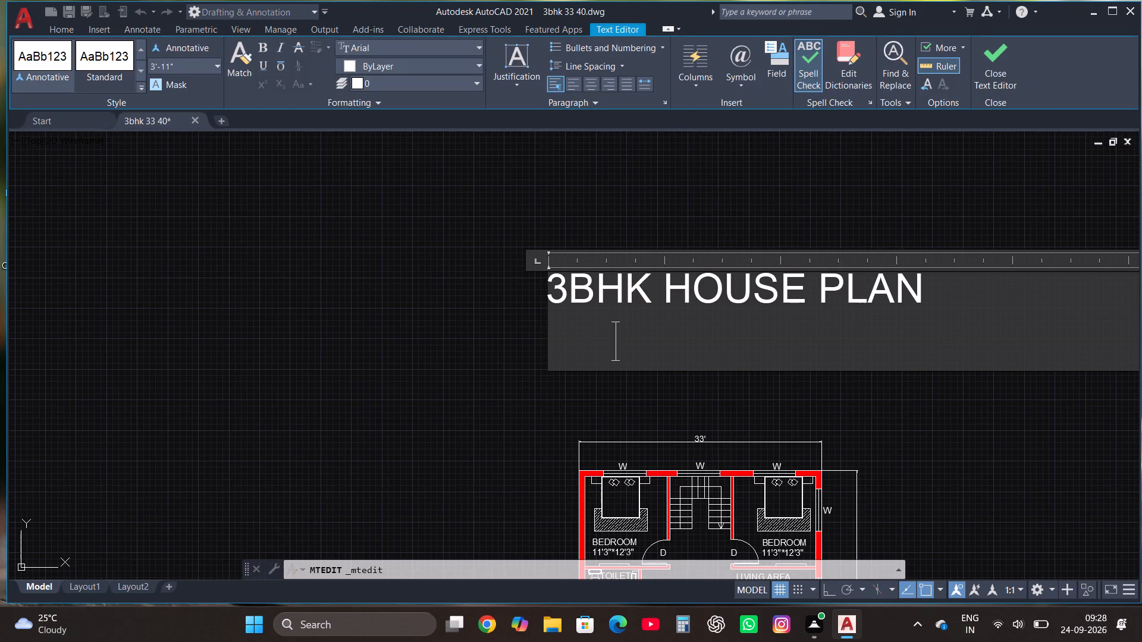
{"action": "key", "text": "space"}
{"action": "key", "text": "space"}
{"action": "key", "text": "space"}
{"action": "key", "text": "space"}
{"action": "type", "text": "30'"}
{"action": "type", "text": "*40"}
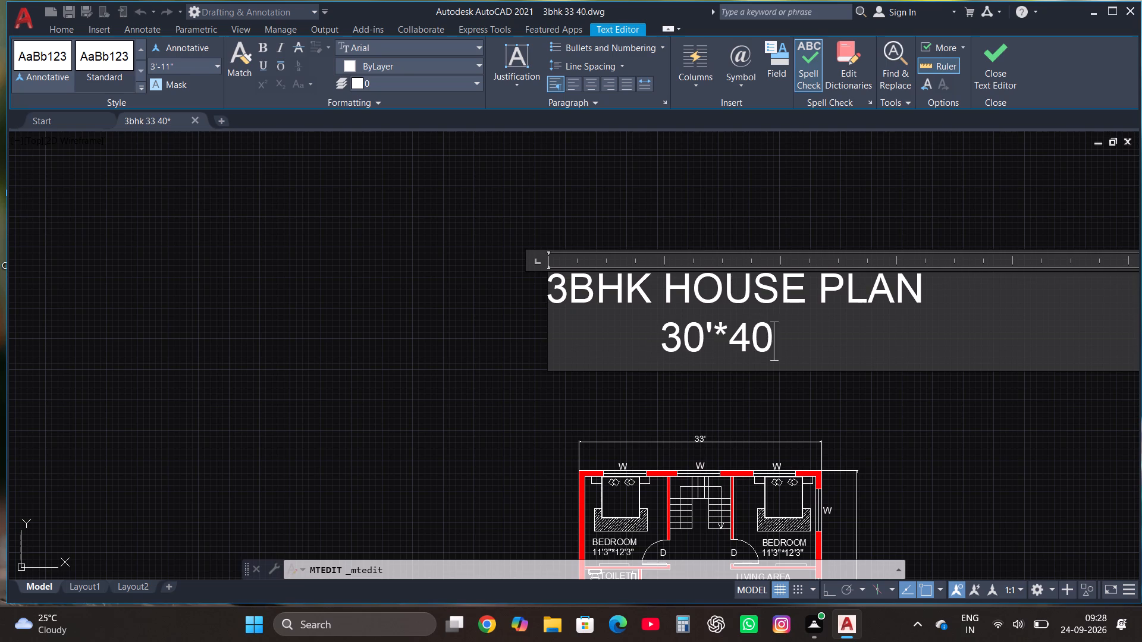
{"action": "key", "text": "BackSpace"}
{"action": "key", "text": "BackSpace"}
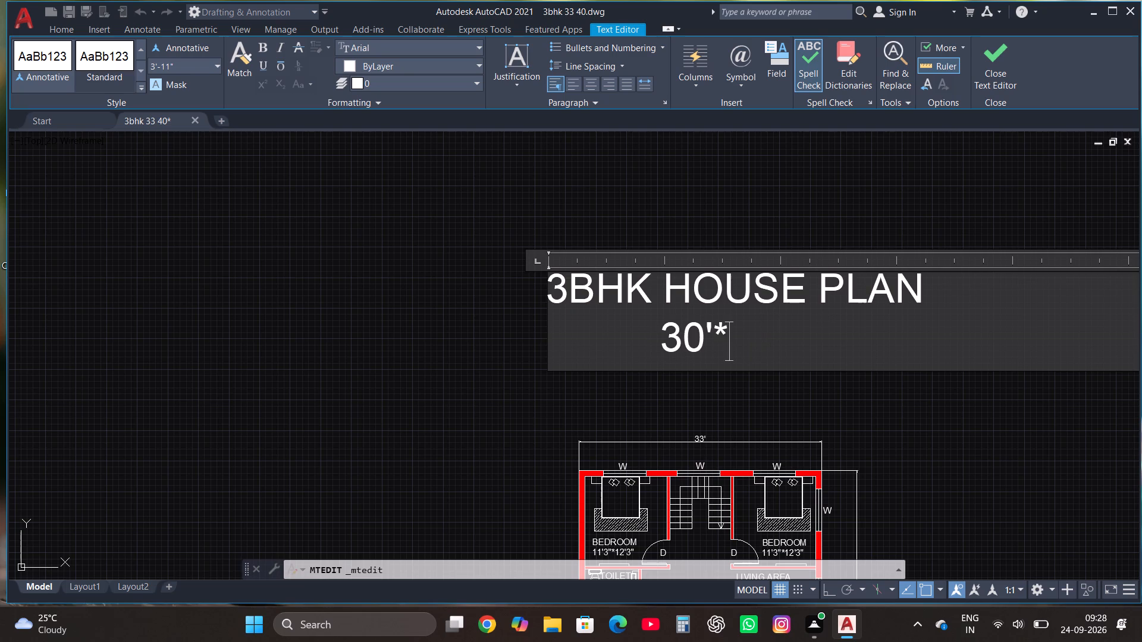
{"action": "key", "text": "BackSpace"}
{"action": "key", "text": "BackSpace"}
{"action": "key", "text": "BackSpace"}
{"action": "type", "text": "3'"}
{"action": "type", "text": "*40'"}
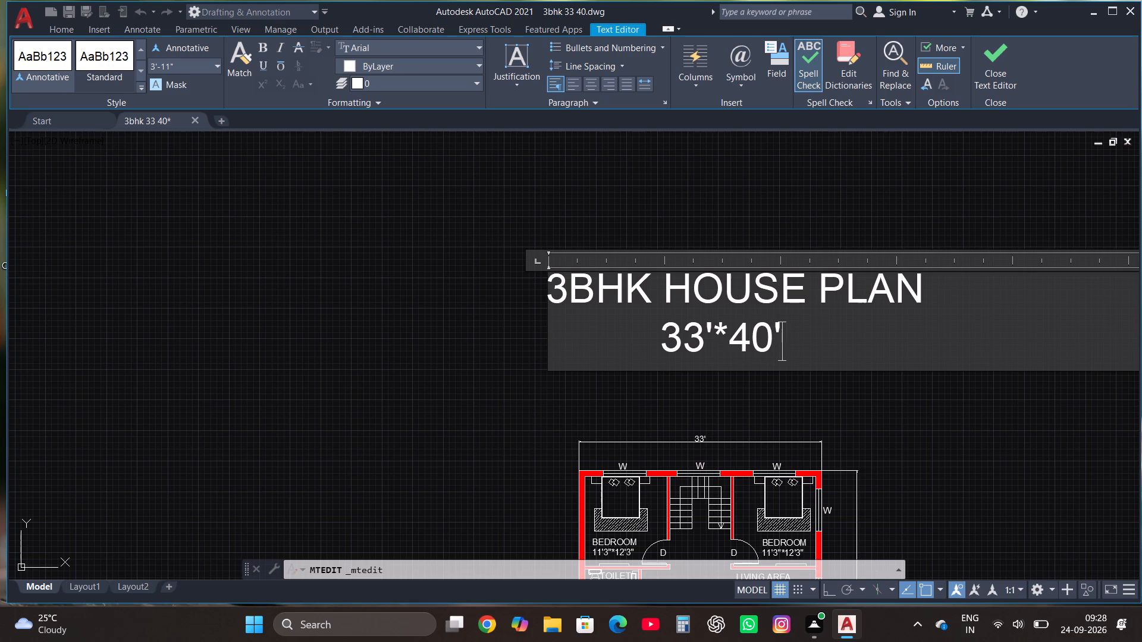
{"action": "left_click", "coordinate": [994, 47]}
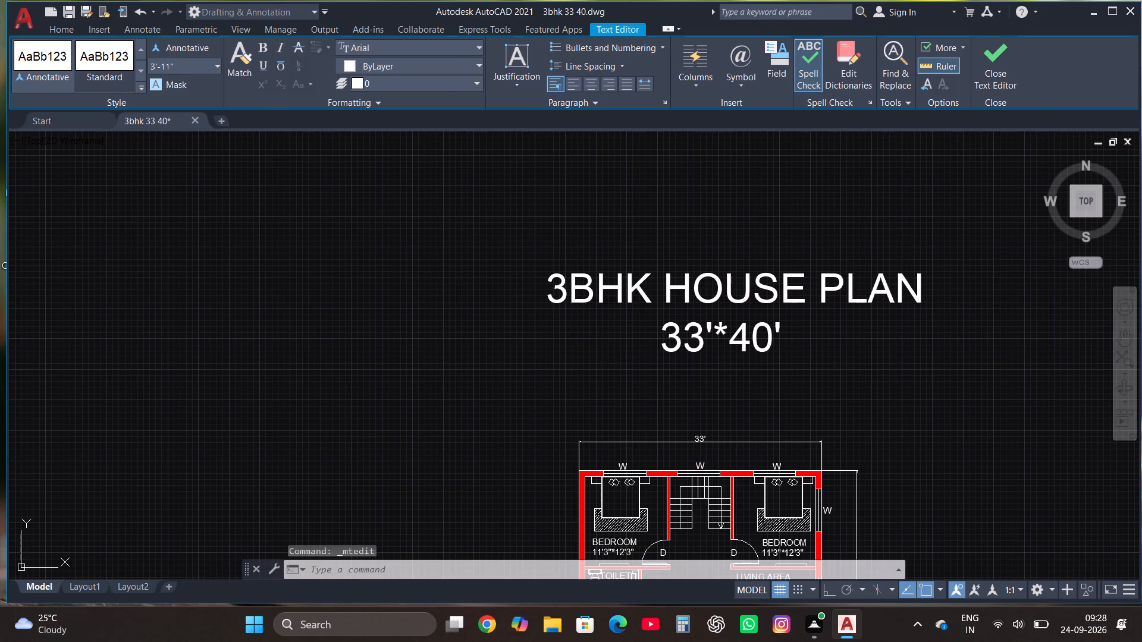
Create a new layer named BEDS with index colour 40.
{"action": "scroll", "coordinate": [565, 329], "scroll_direction": "down", "scroll_amount": 4}
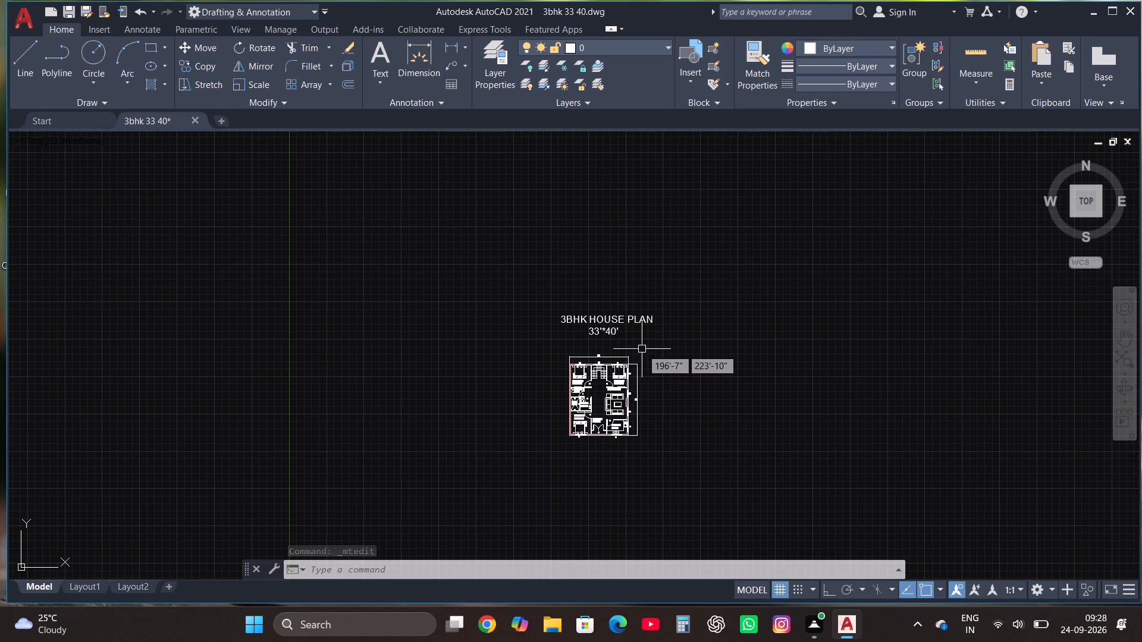
{"action": "scroll", "coordinate": [667, 404], "scroll_direction": "up", "scroll_amount": 3}
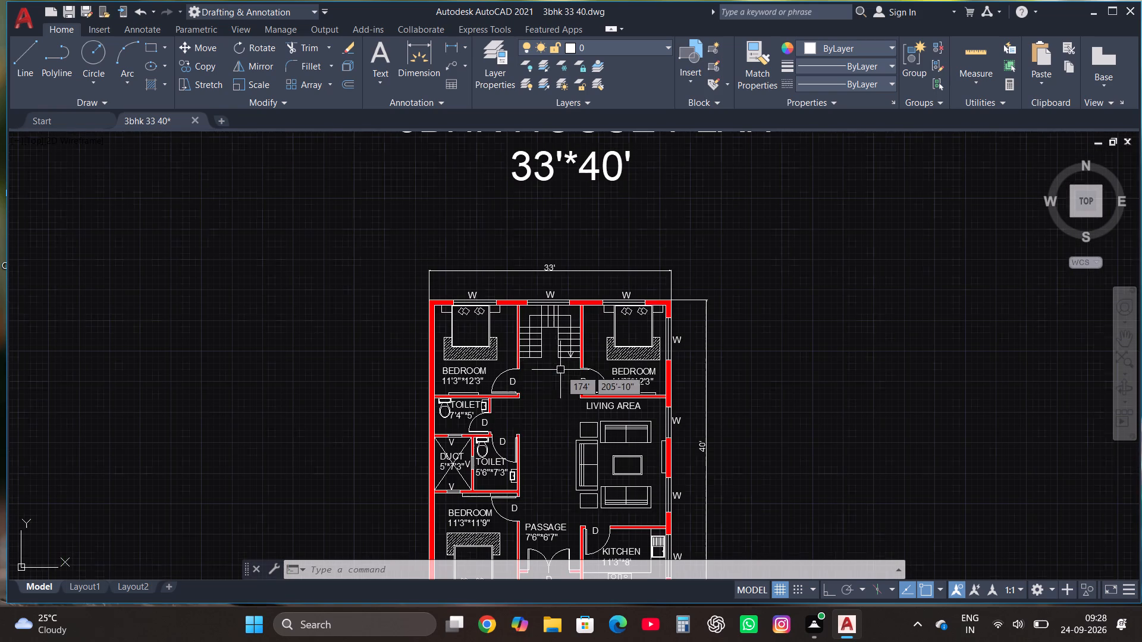
{"action": "scroll", "coordinate": [443, 324], "scroll_direction": "up", "scroll_amount": 2}
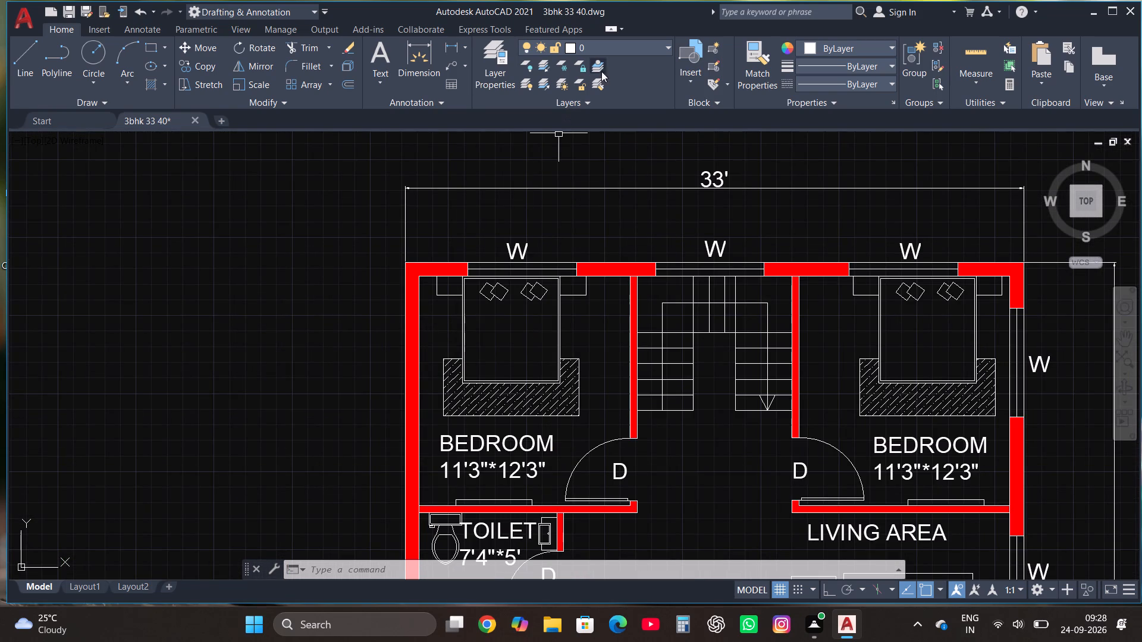
{"action": "left_click", "coordinate": [489, 47]}
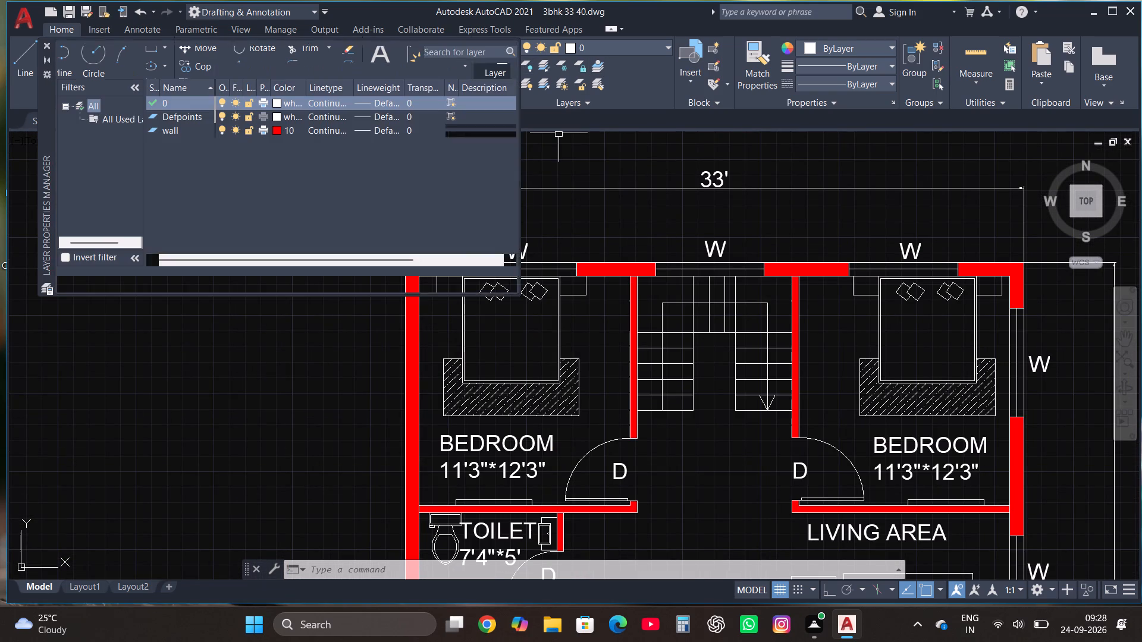
{"action": "left_click", "coordinate": [153, 74]}
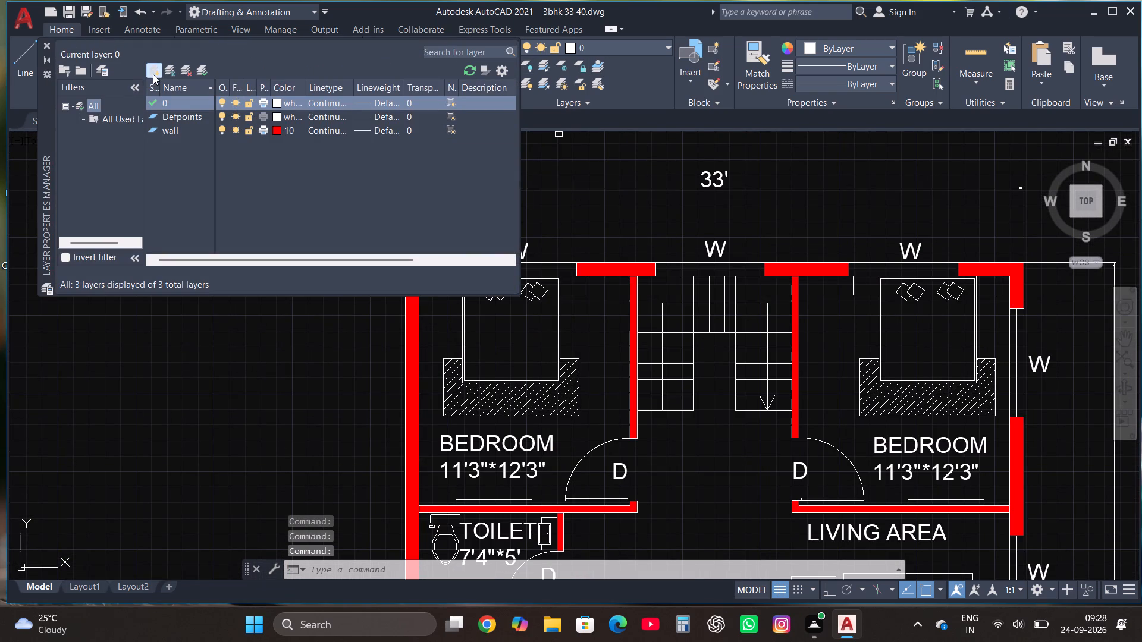
{"action": "type", "text": "BEDS"}
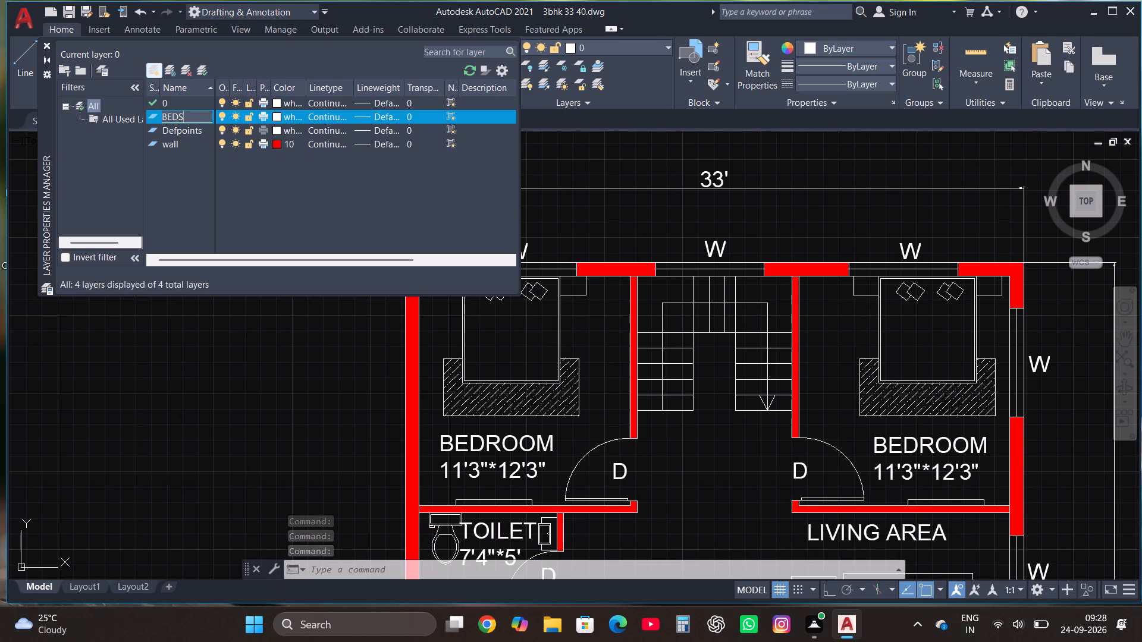
{"action": "left_click", "coordinate": [275, 117]}
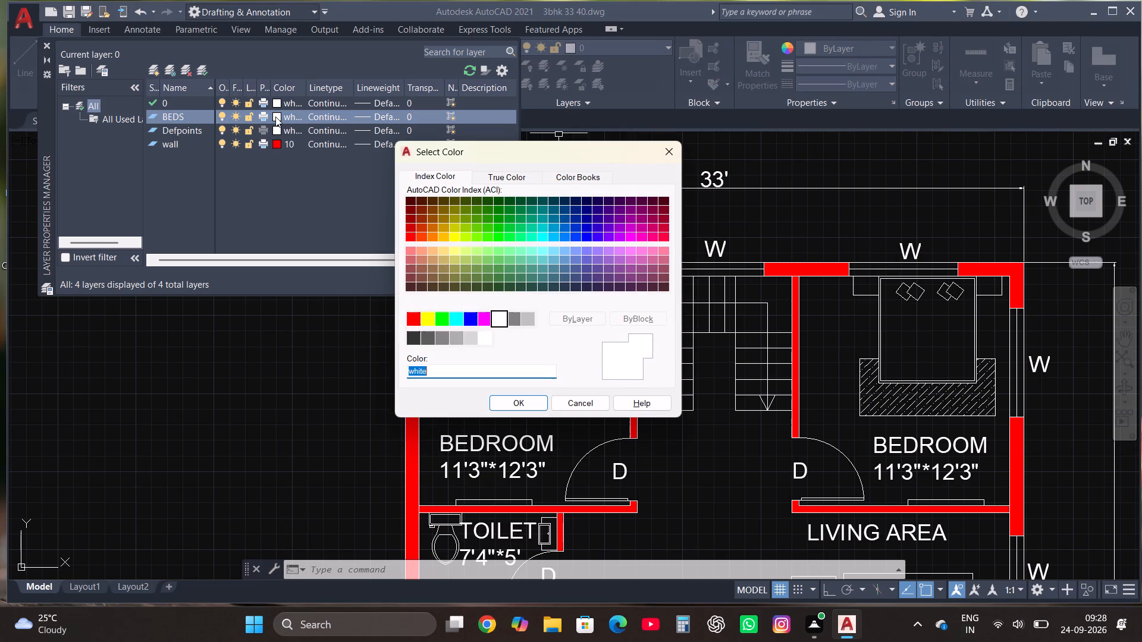
{"action": "left_click", "coordinate": [444, 242]}
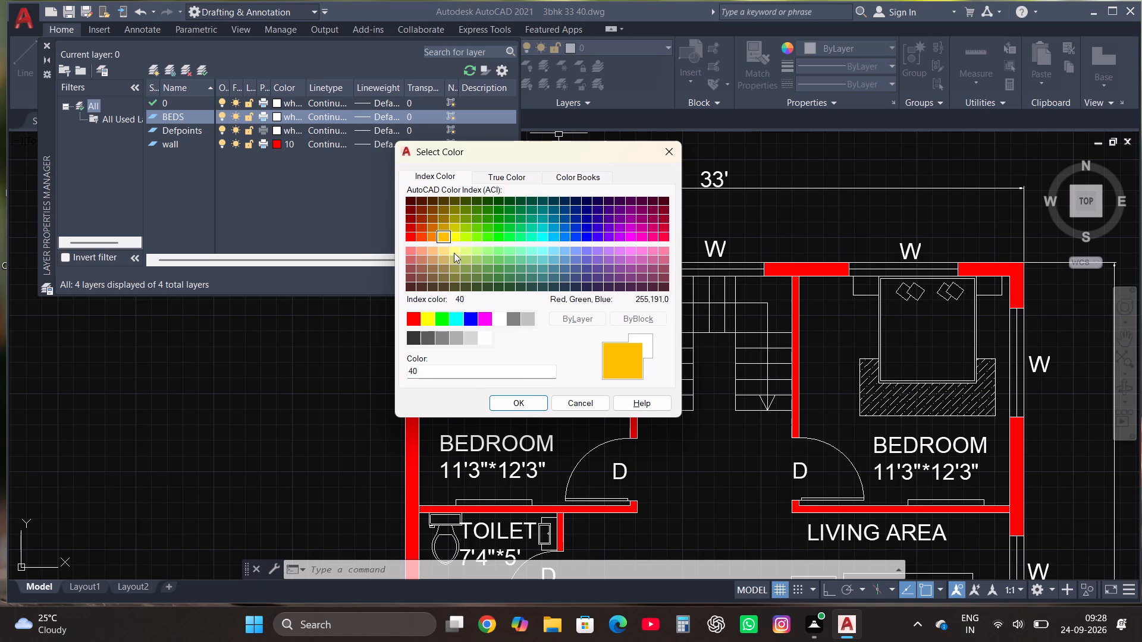
{"action": "left_click", "coordinate": [526, 401]}
Create a new layer named WINDOW with index colour 100.
{"action": "left_click", "coordinate": [151, 67]}
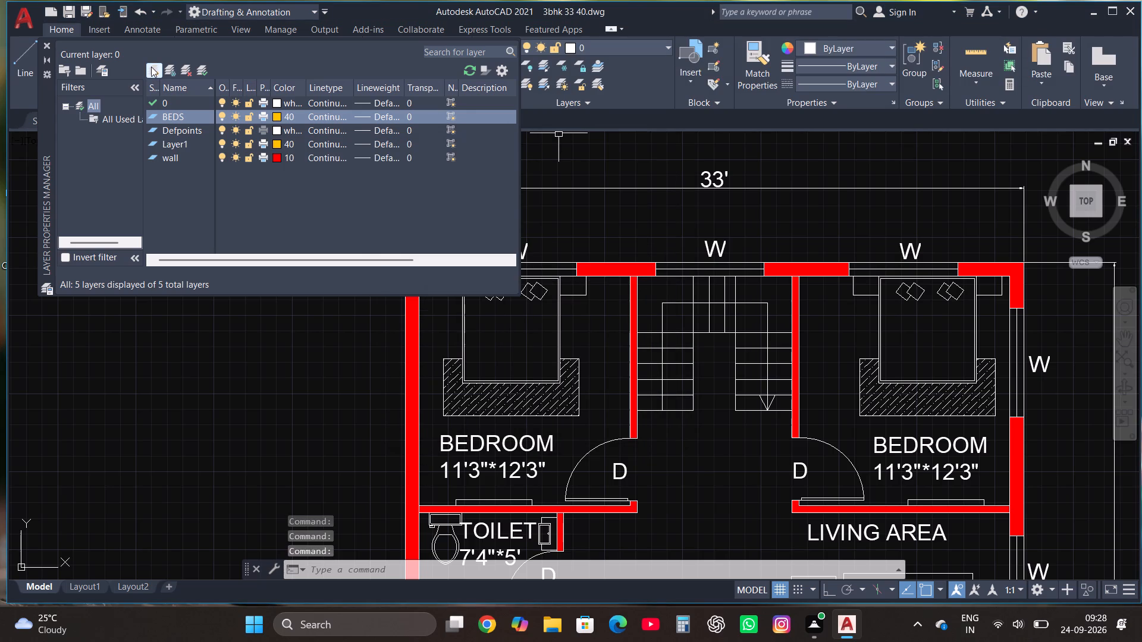
{"action": "key", "text": "w"}
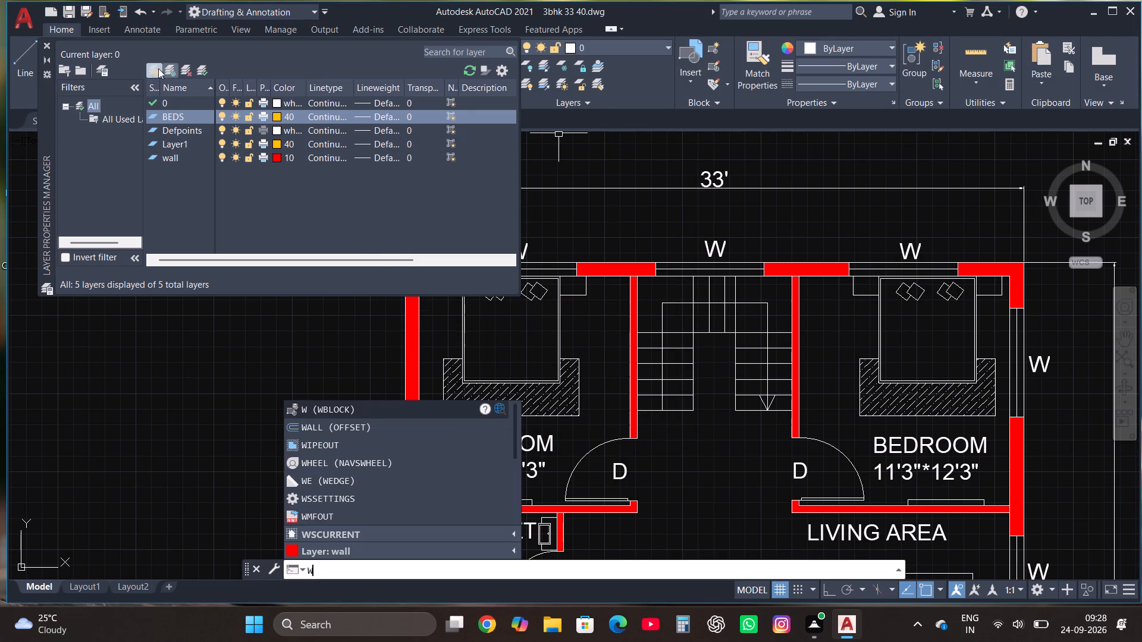
{"action": "left_click", "coordinate": [194, 142]}
{"action": "right_click", "coordinate": [193, 142]}
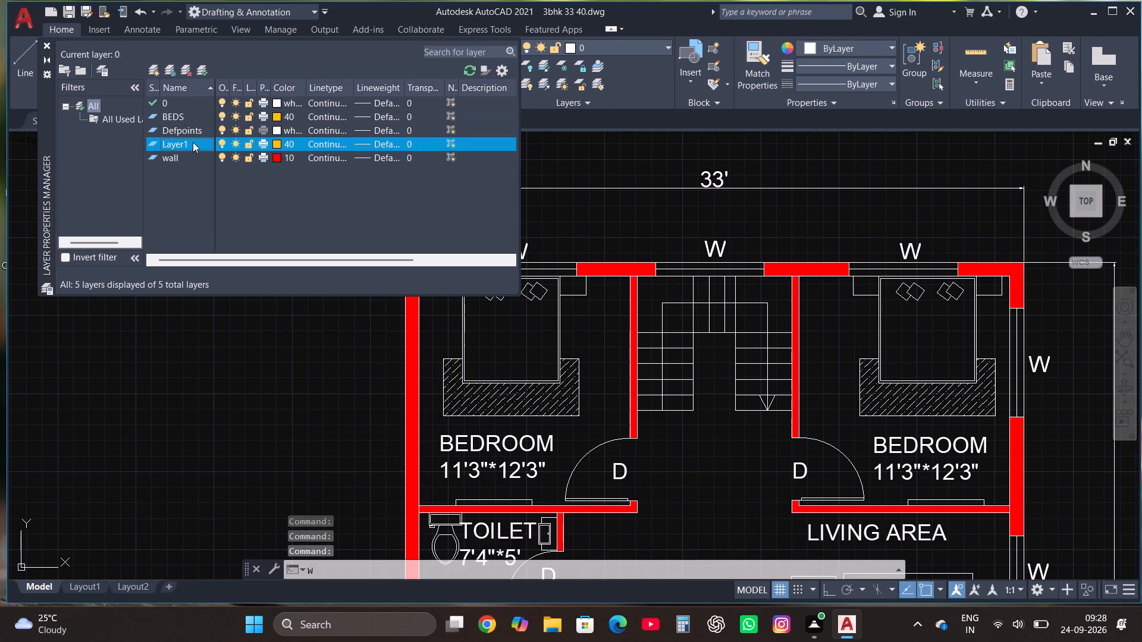
{"action": "left_click", "coordinate": [252, 226]}
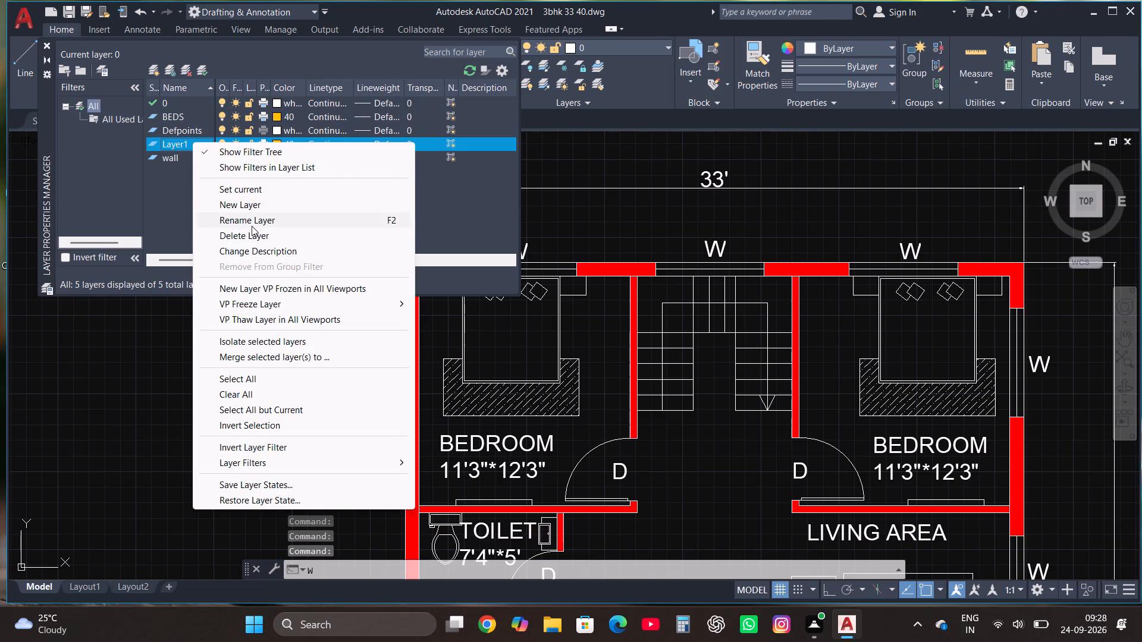
{"action": "type", "text": "WINDOE"}
{"action": "key", "text": "BackSpace"}
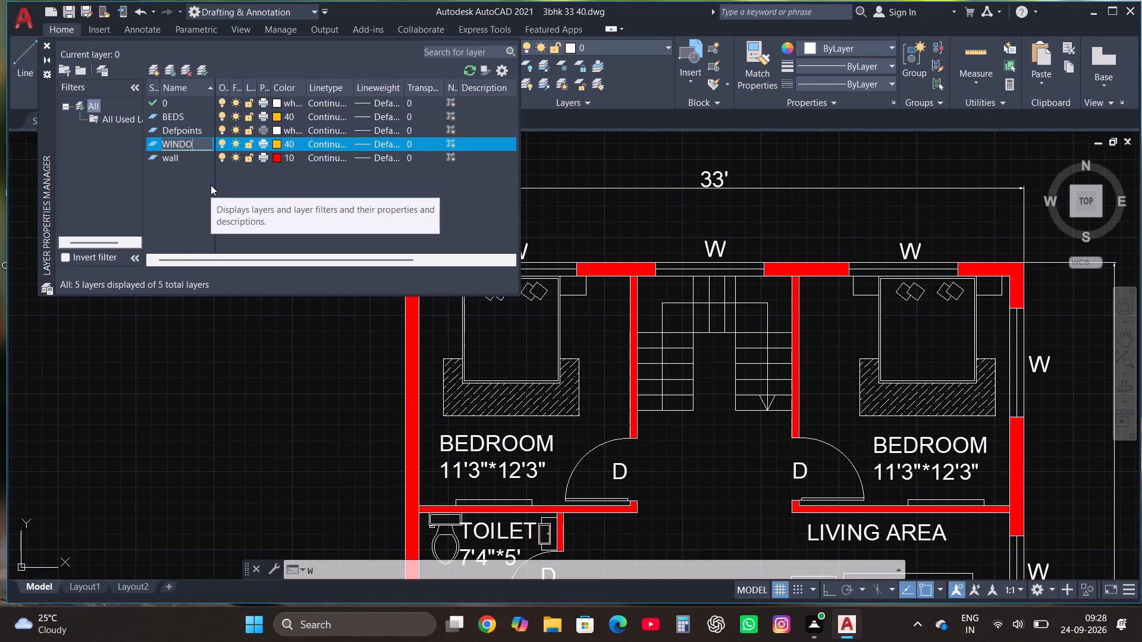
{"action": "key", "text": "w"}
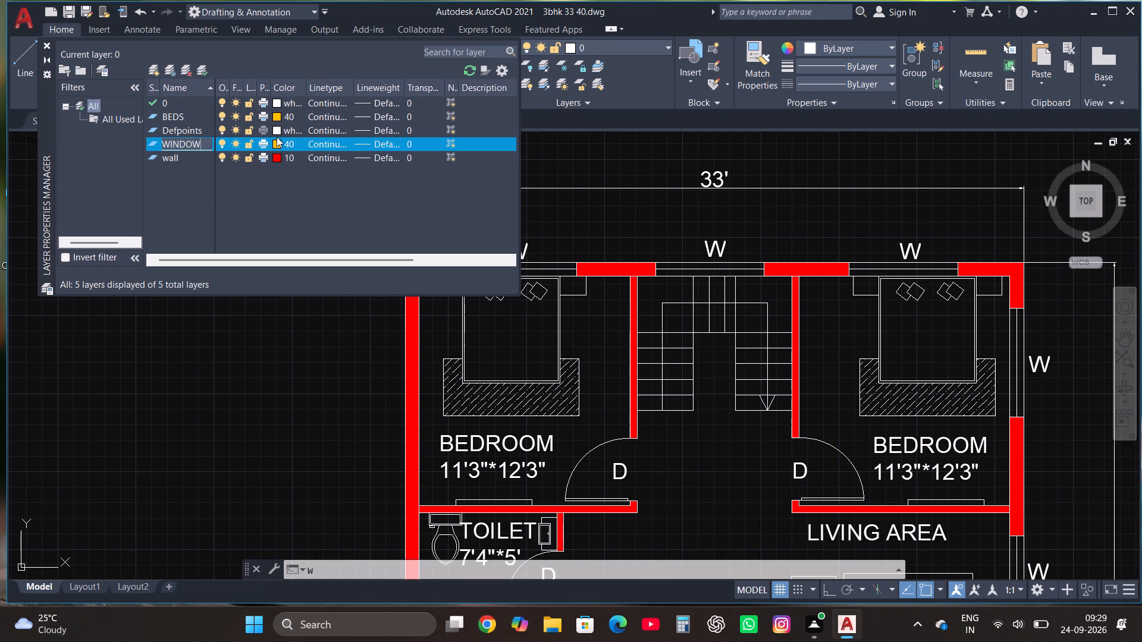
{"action": "left_click", "coordinate": [277, 144]}
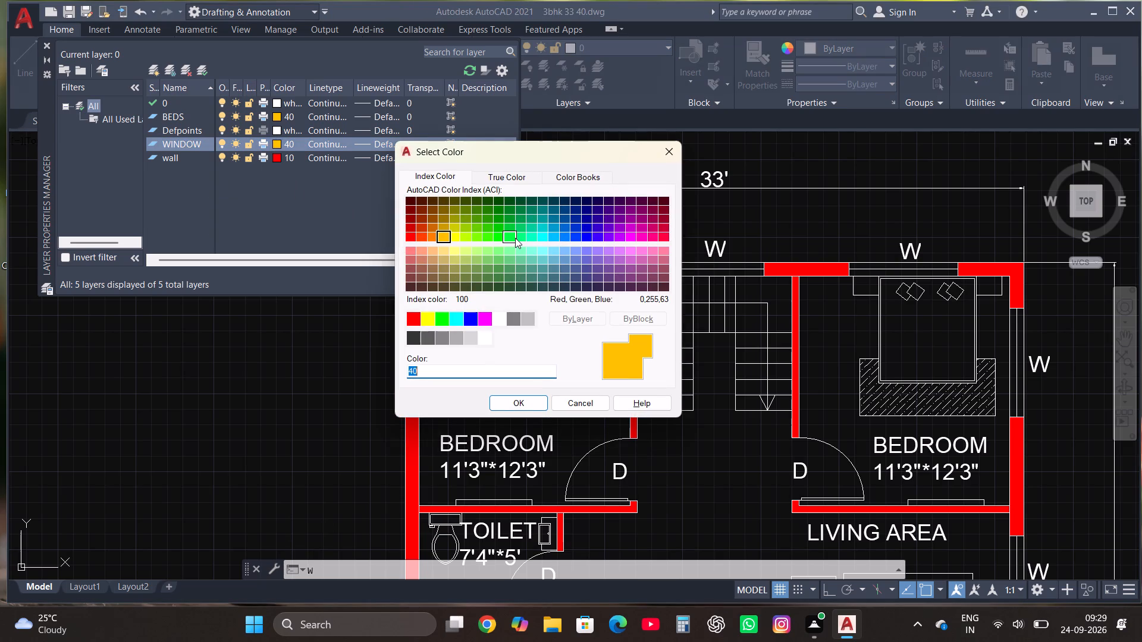
{"action": "left_click", "coordinate": [515, 237]}
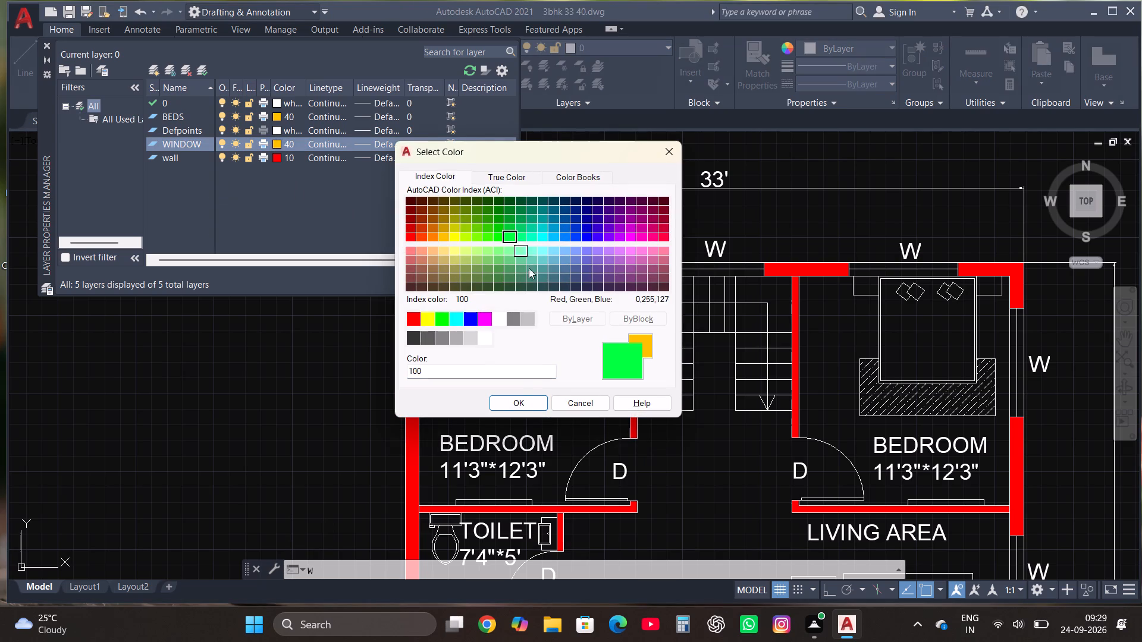
{"action": "left_click", "coordinate": [516, 404]}
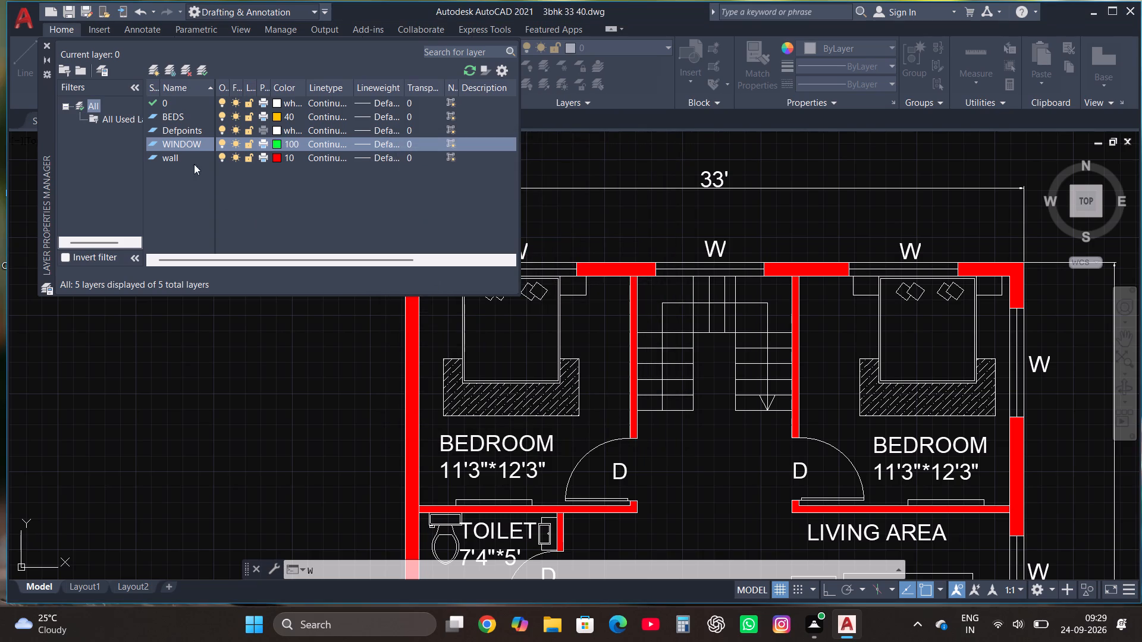
Create a new layer named DOOR with index colour 50.
{"action": "left_click", "coordinate": [150, 66]}
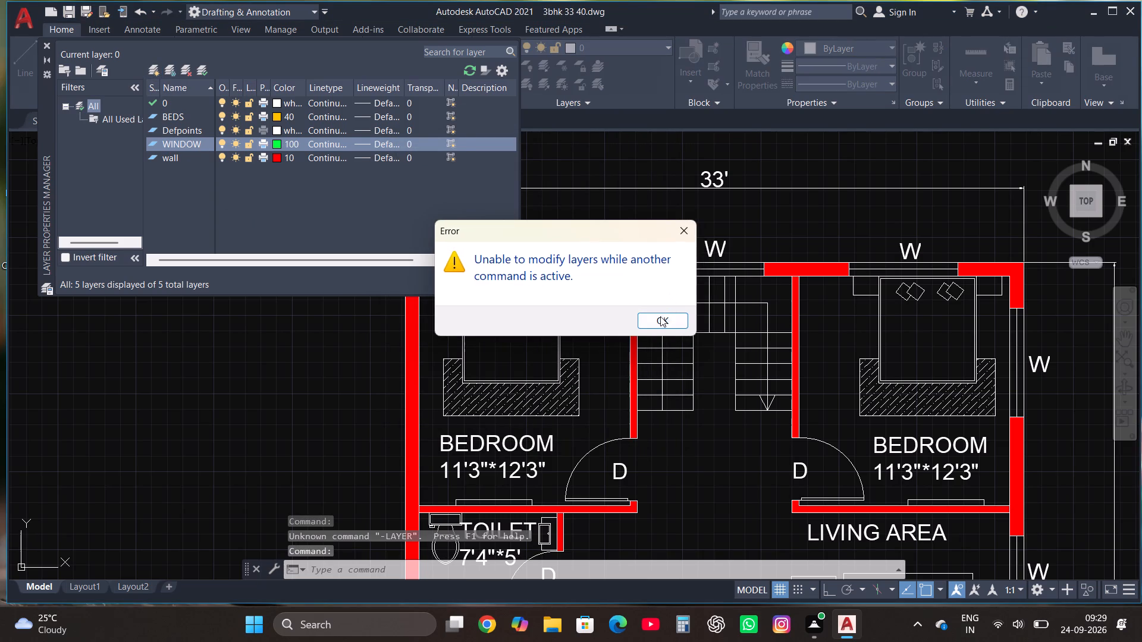
{"action": "left_click", "coordinate": [658, 318]}
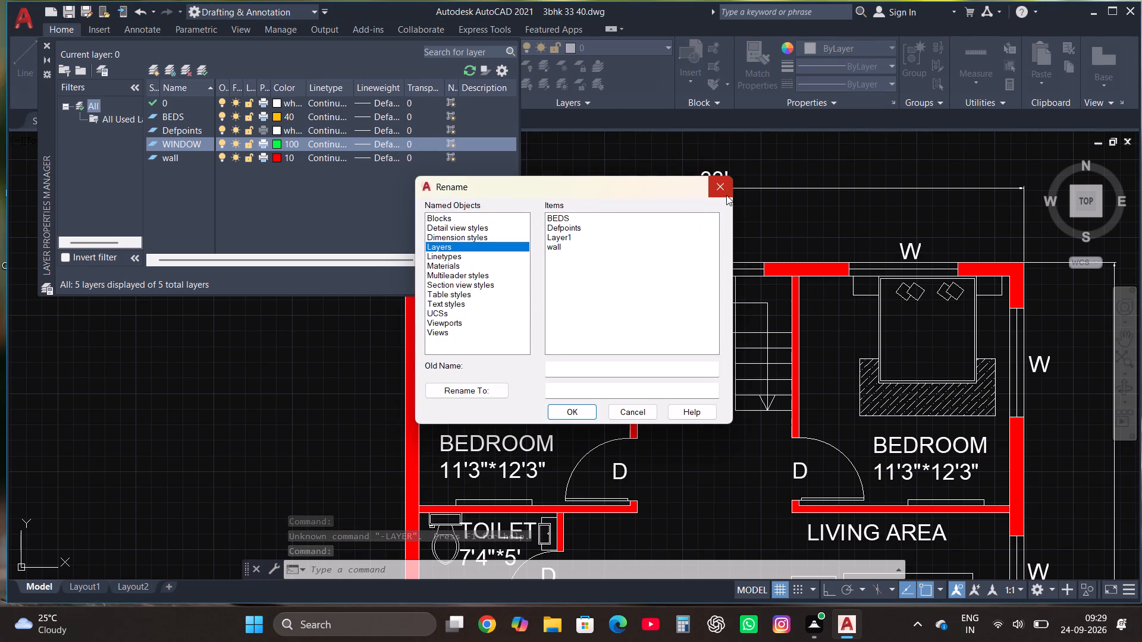
{"action": "left_click", "coordinate": [723, 192]}
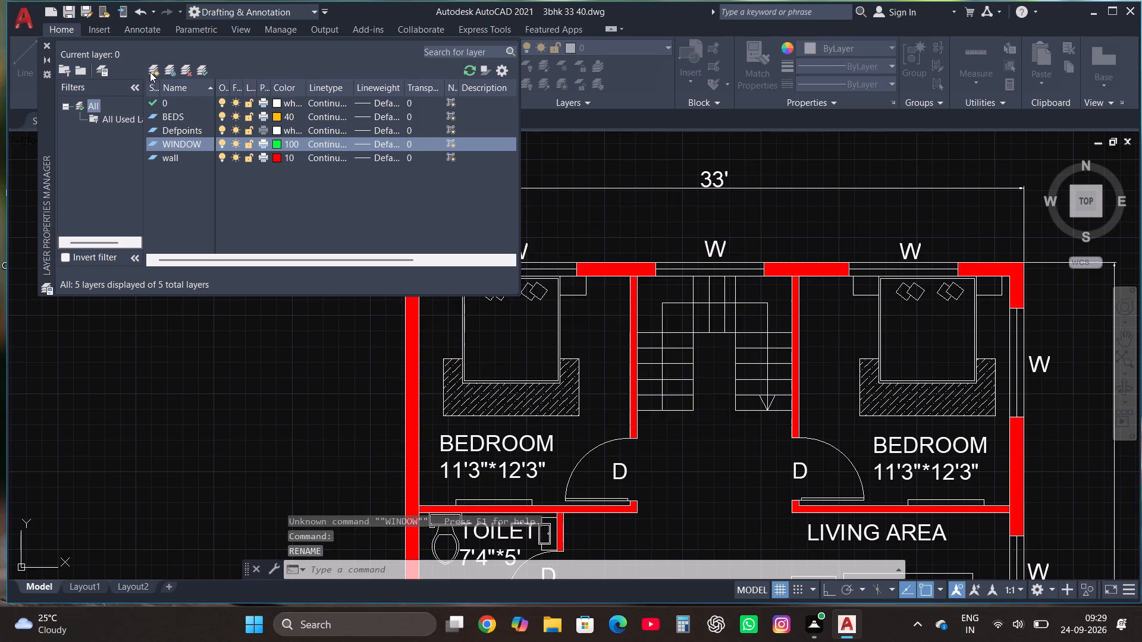
{"action": "left_click", "coordinate": [719, 188]}
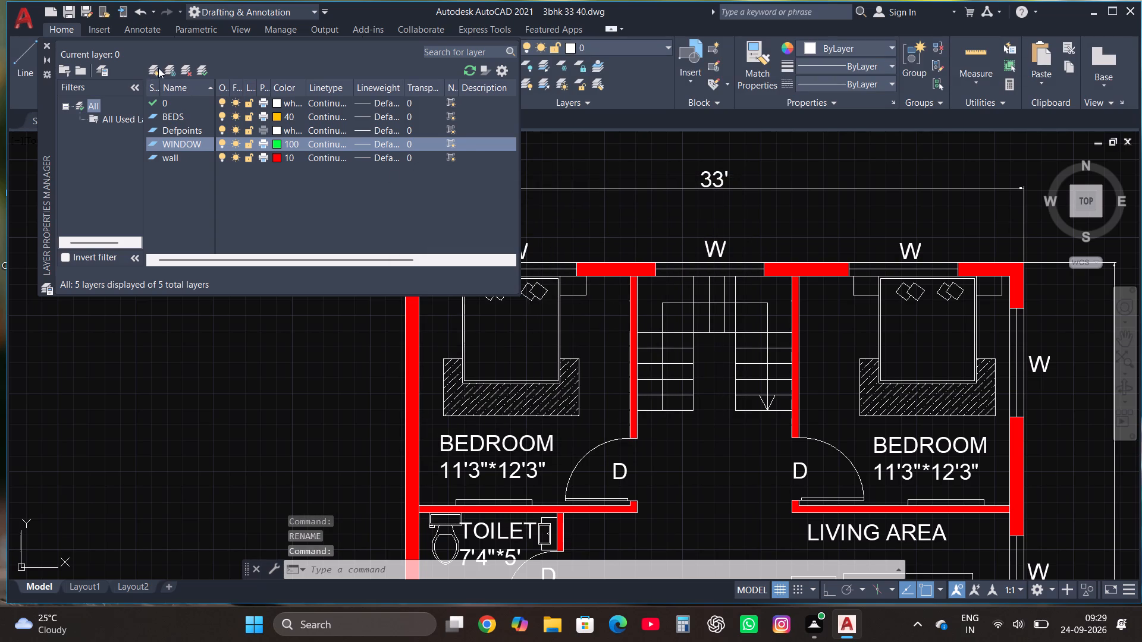
{"action": "left_click", "coordinate": [156, 68]}
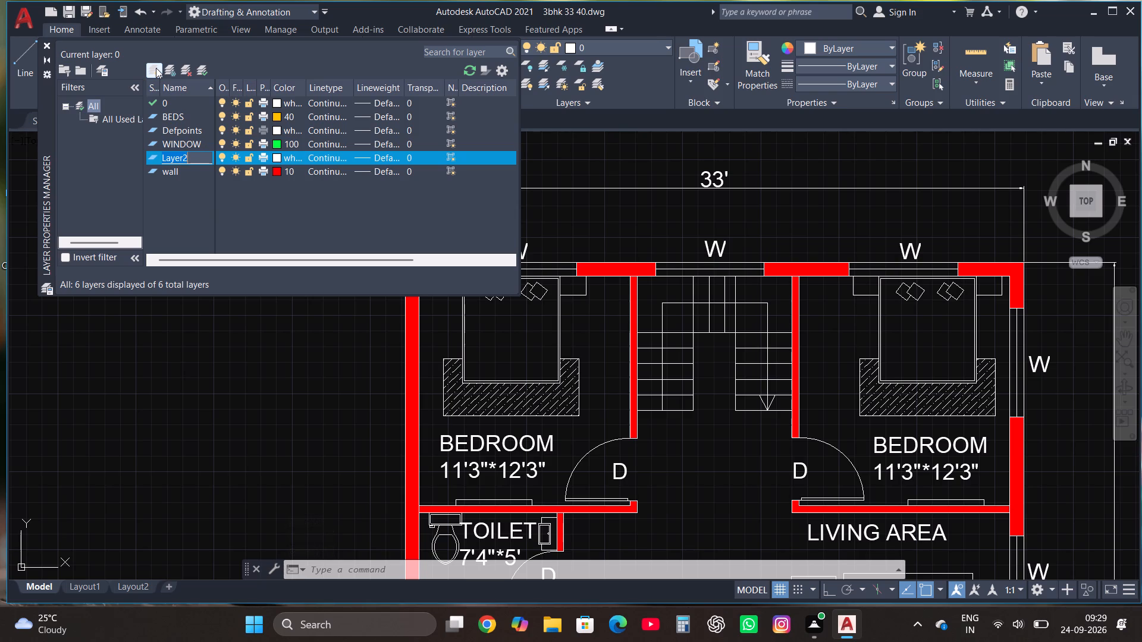
{"action": "type", "text": "DOOR"}
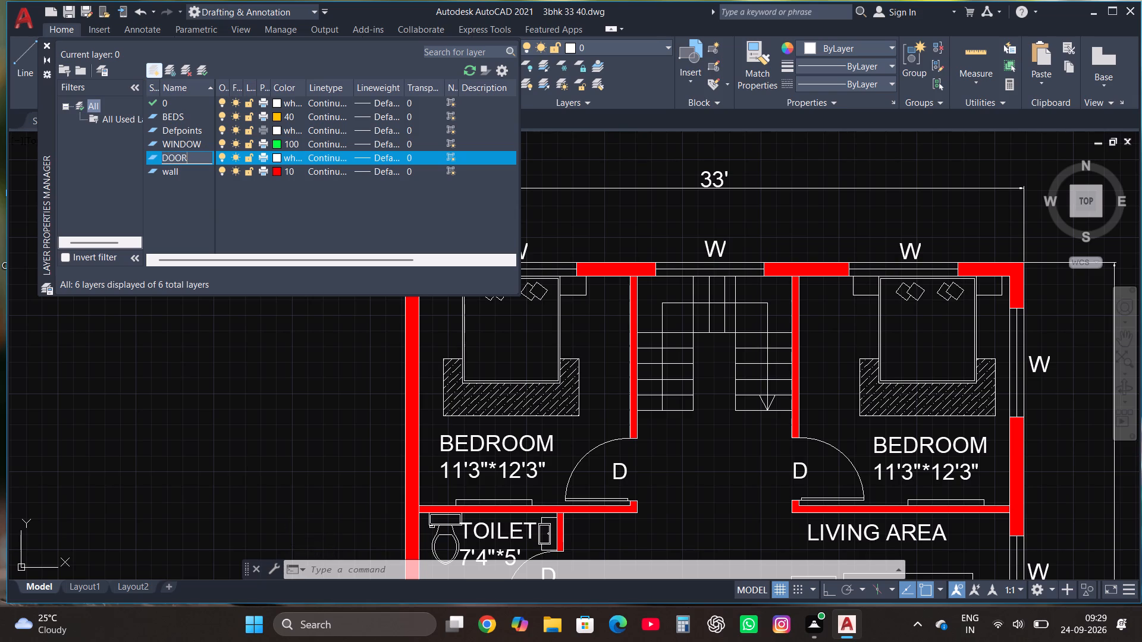
{"action": "left_click", "coordinate": [277, 156]}
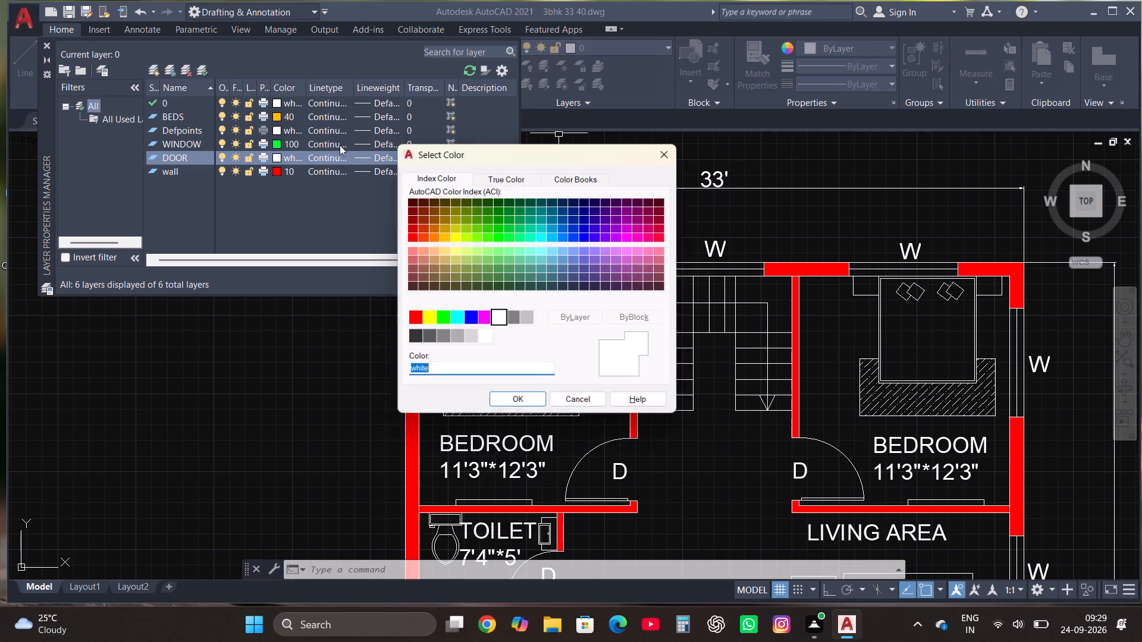
{"action": "left_click_drag", "start_coordinate": [453, 239], "coordinate": [460, 239]}
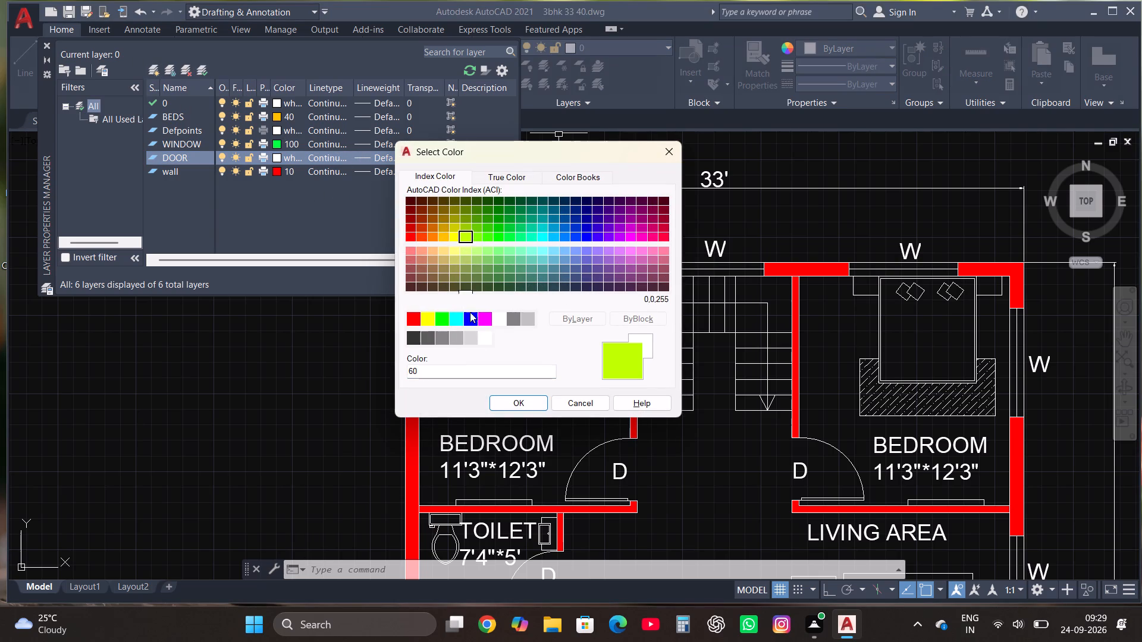
{"action": "left_click", "coordinate": [448, 237]}
{"action": "left_click", "coordinate": [454, 238]}
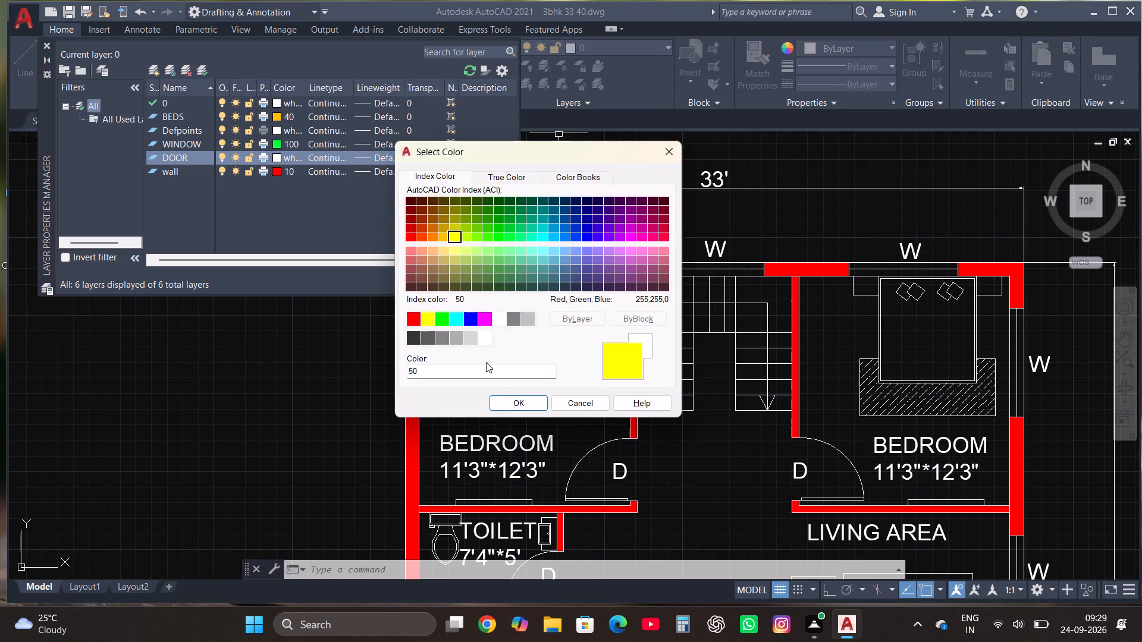
{"action": "left_click", "coordinate": [507, 405]}
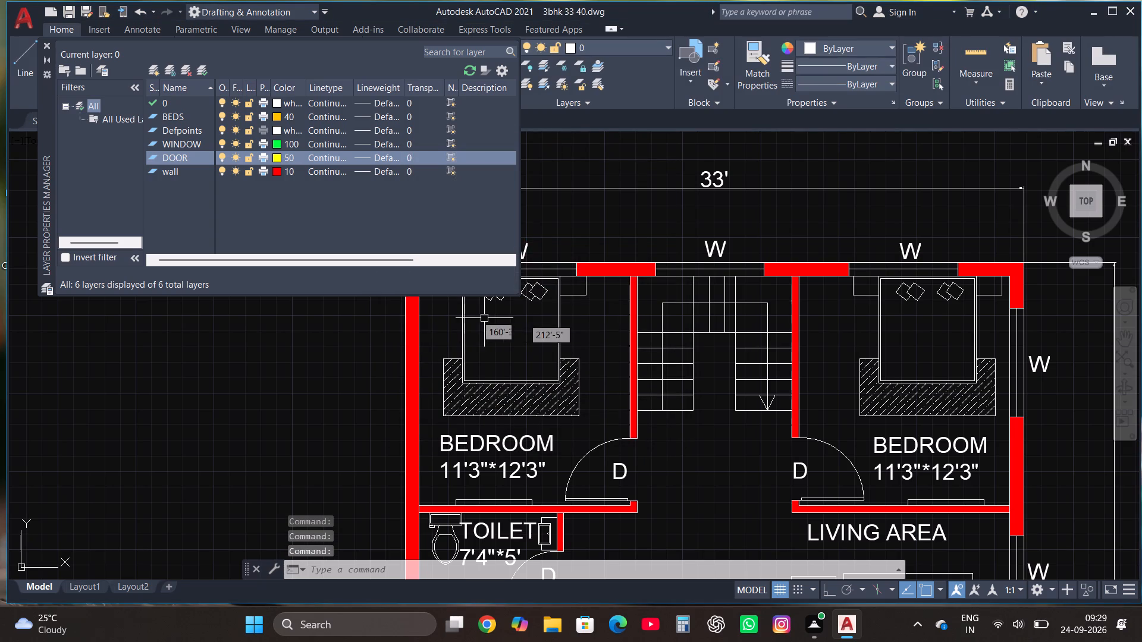
Create a new layer named TOILET with index colour 220.
{"action": "left_click", "coordinate": [149, 73]}
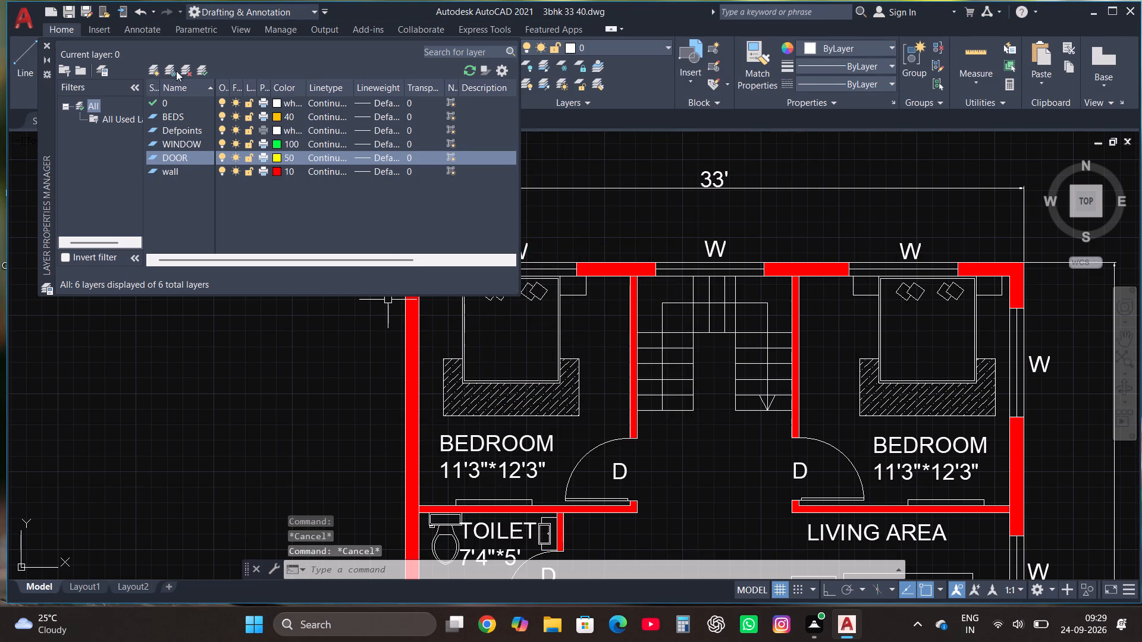
{"action": "left_click", "coordinate": [149, 66]}
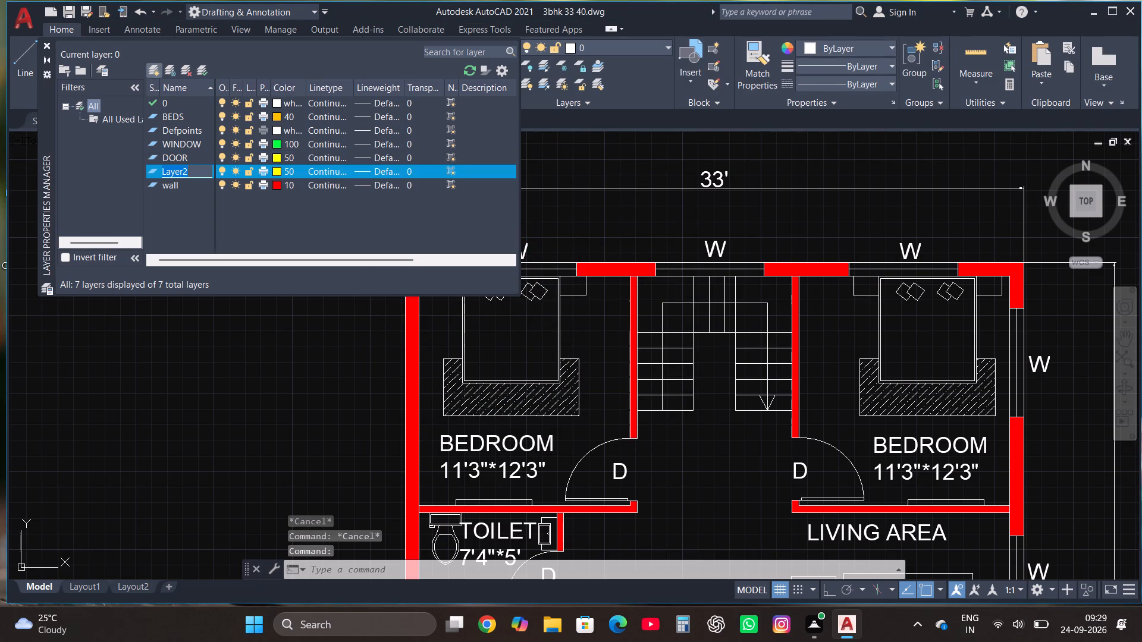
{"action": "type", "text": "TOILET"}
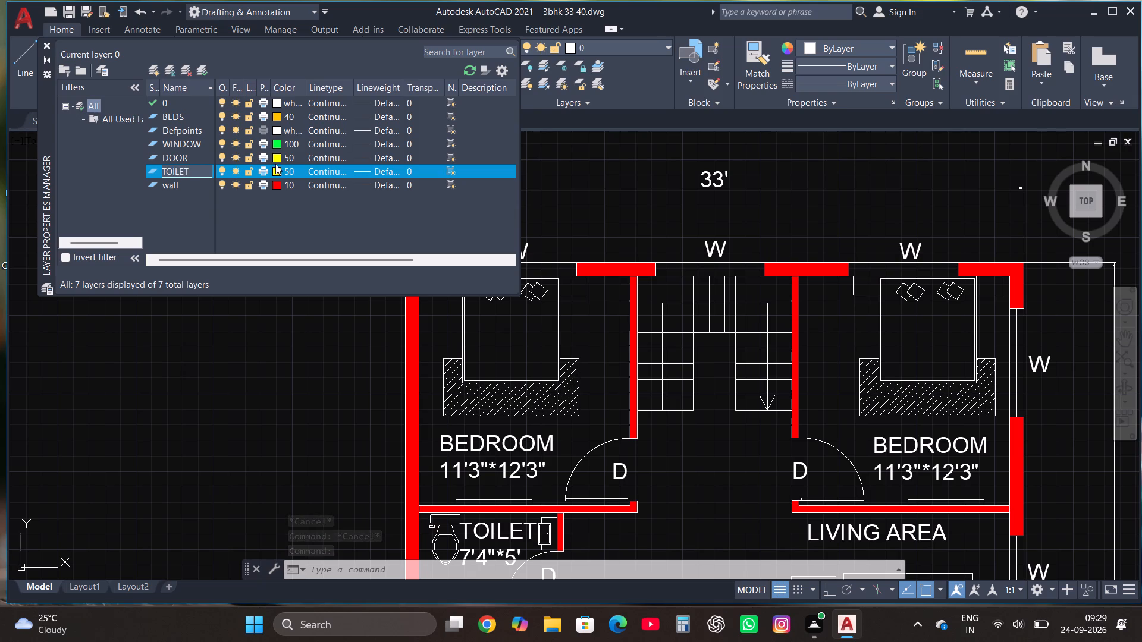
{"action": "left_click", "coordinate": [277, 169]}
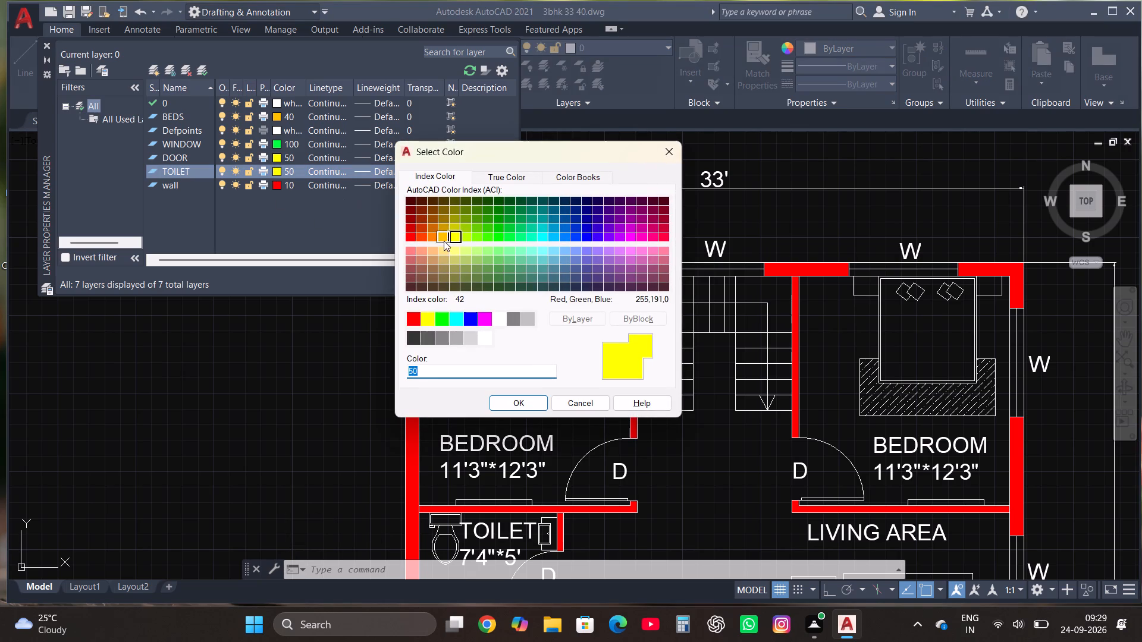
{"action": "left_click", "coordinate": [647, 232]}
{"action": "left_click", "coordinate": [645, 239]}
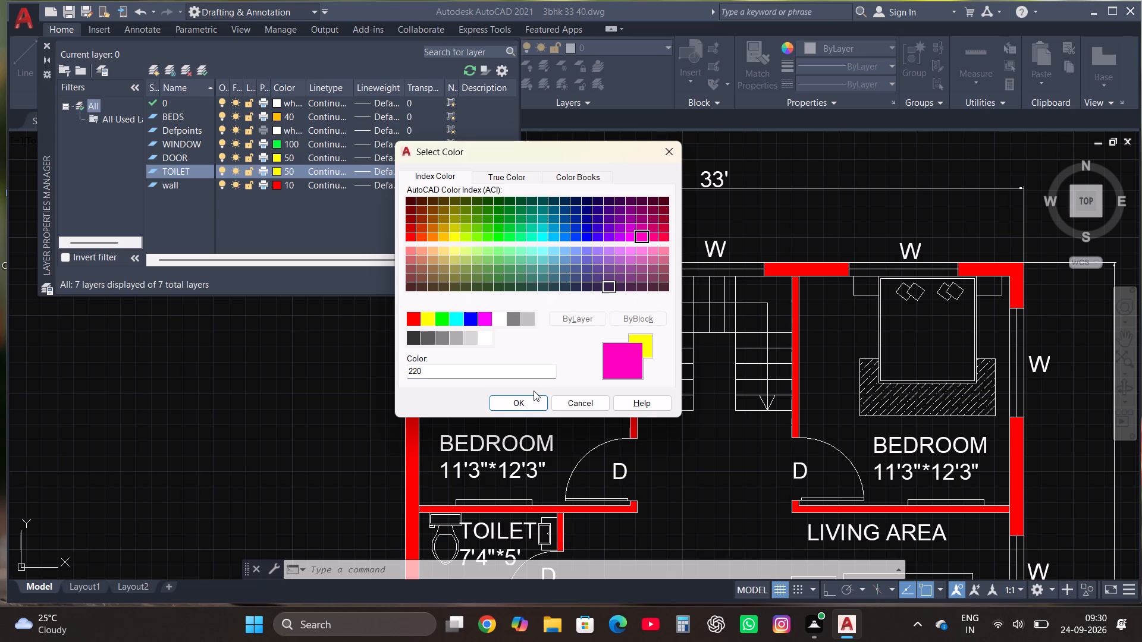
{"action": "left_click", "coordinate": [525, 406]}
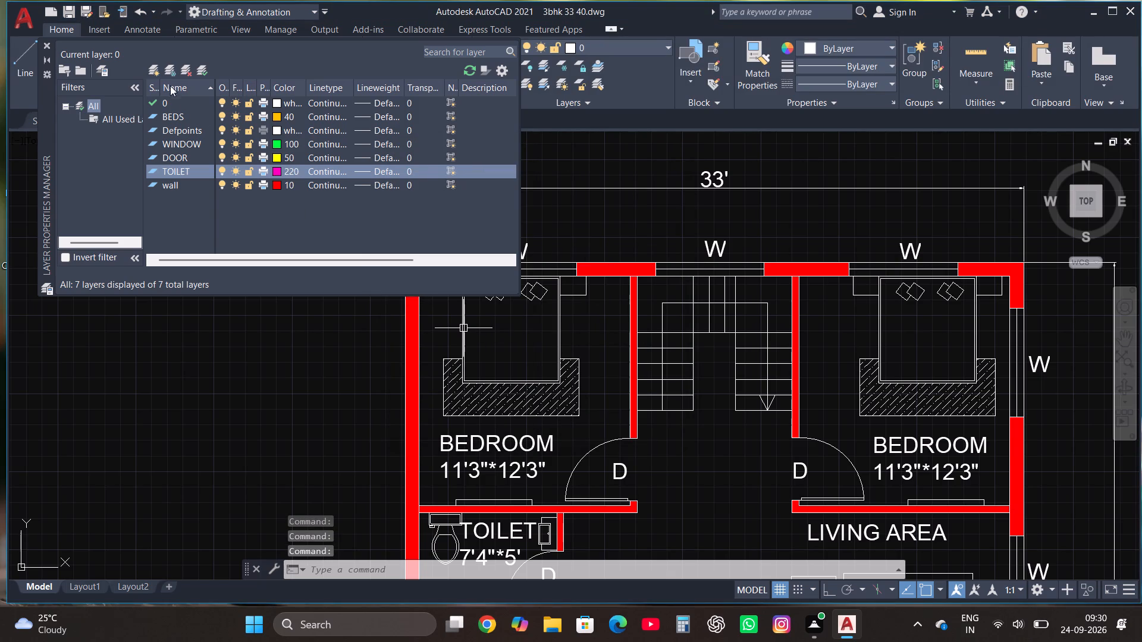
Create a new layer named SOFA with index colour 140 and close the layer manager.
{"action": "left_click", "coordinate": [159, 73]}
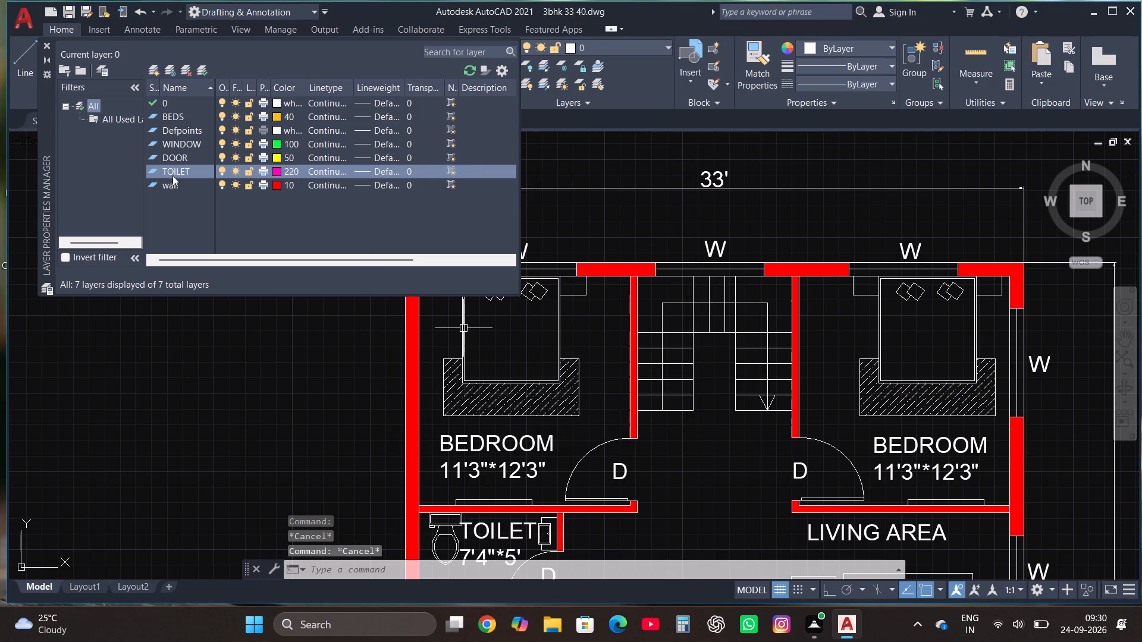
{"action": "left_click", "coordinate": [153, 66]}
{"action": "type", "text": "SOFA"}
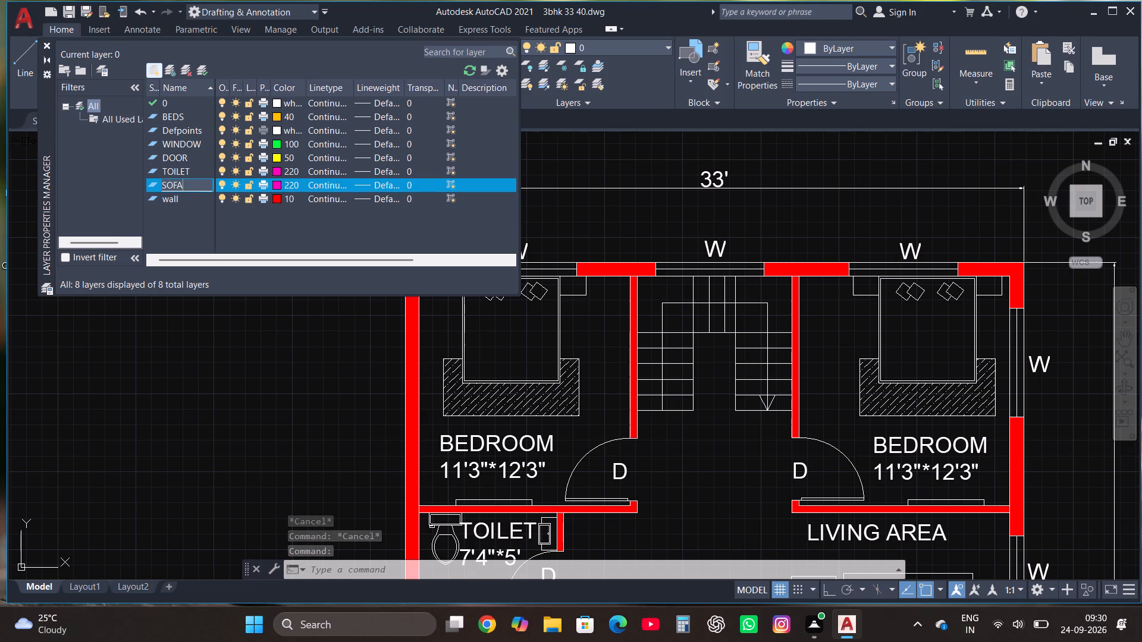
{"action": "left_click", "coordinate": [278, 187]}
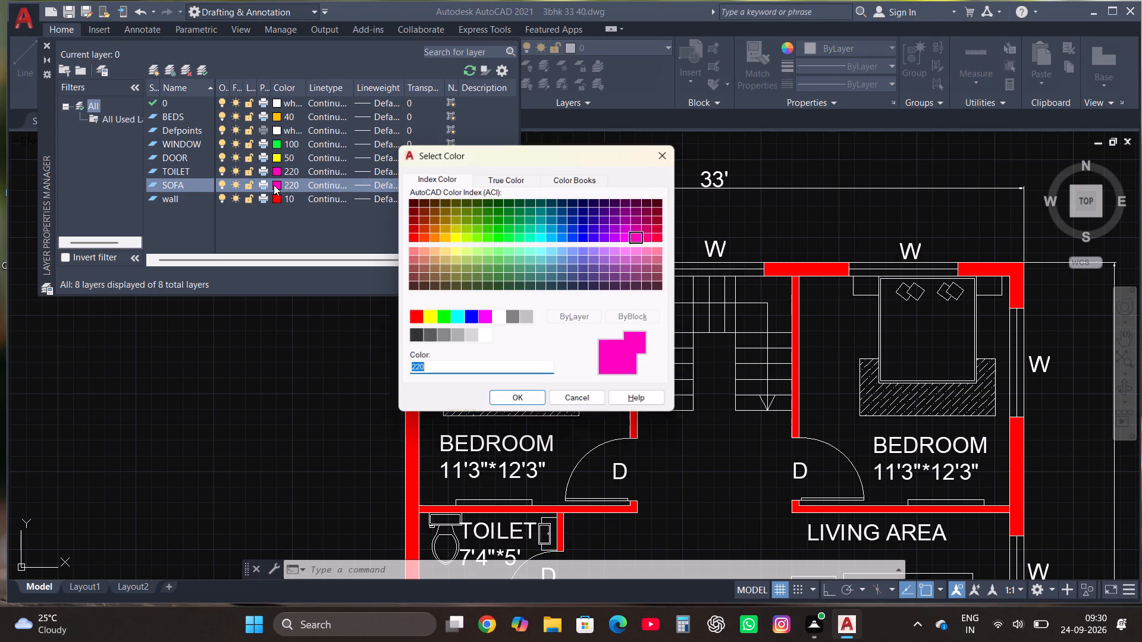
{"action": "left_click", "coordinate": [551, 237]}
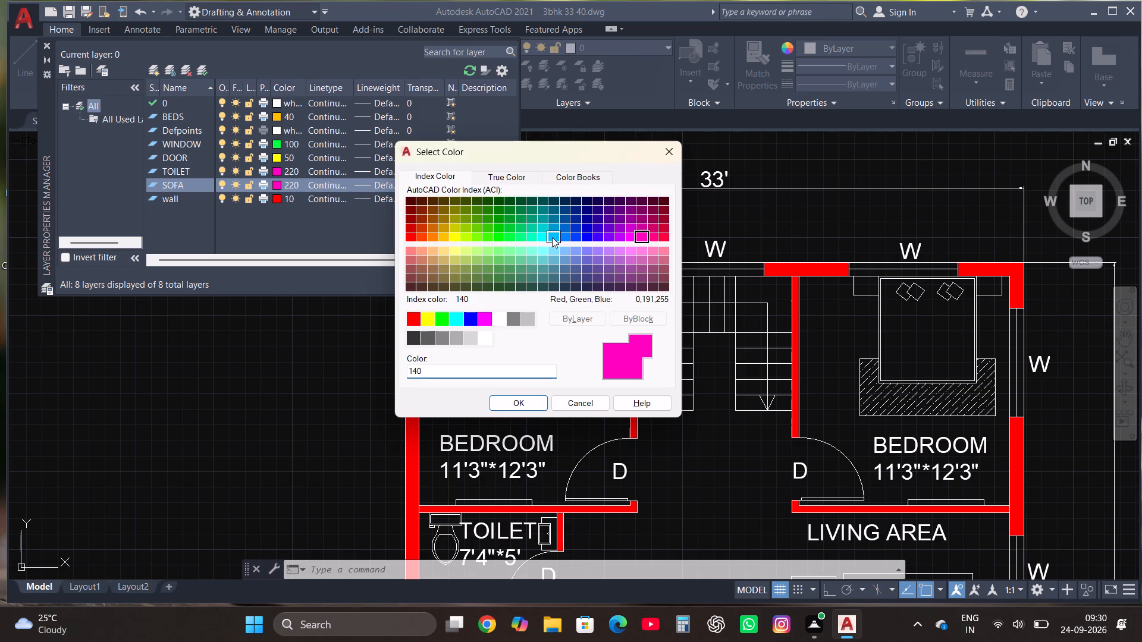
{"action": "left_click", "coordinate": [513, 402]}
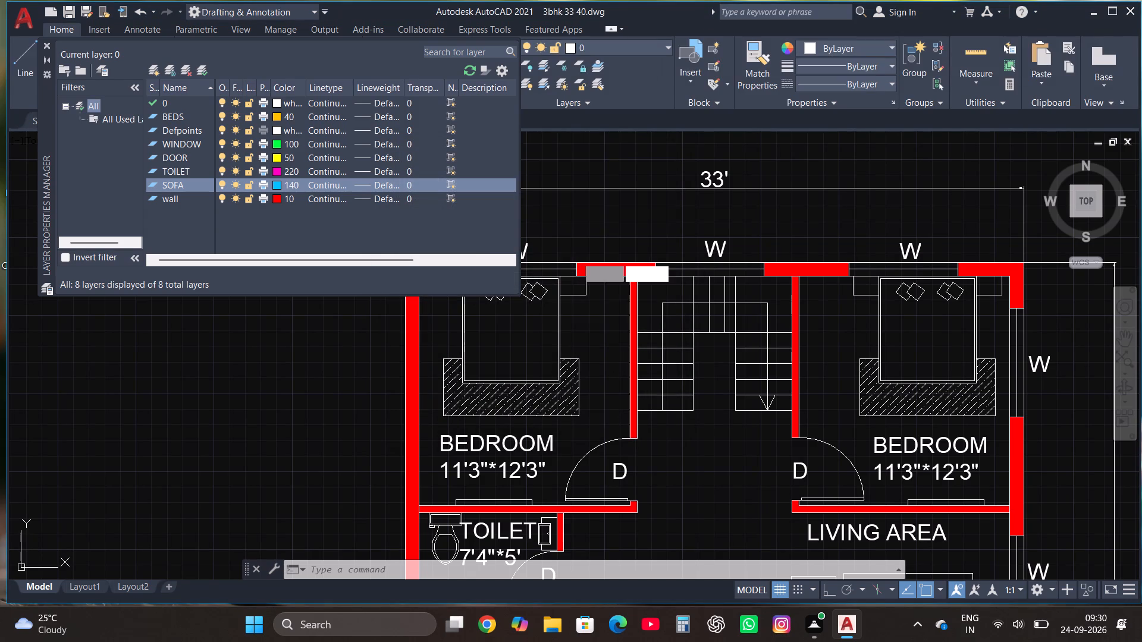
{"action": "left_click", "coordinate": [44, 40]}
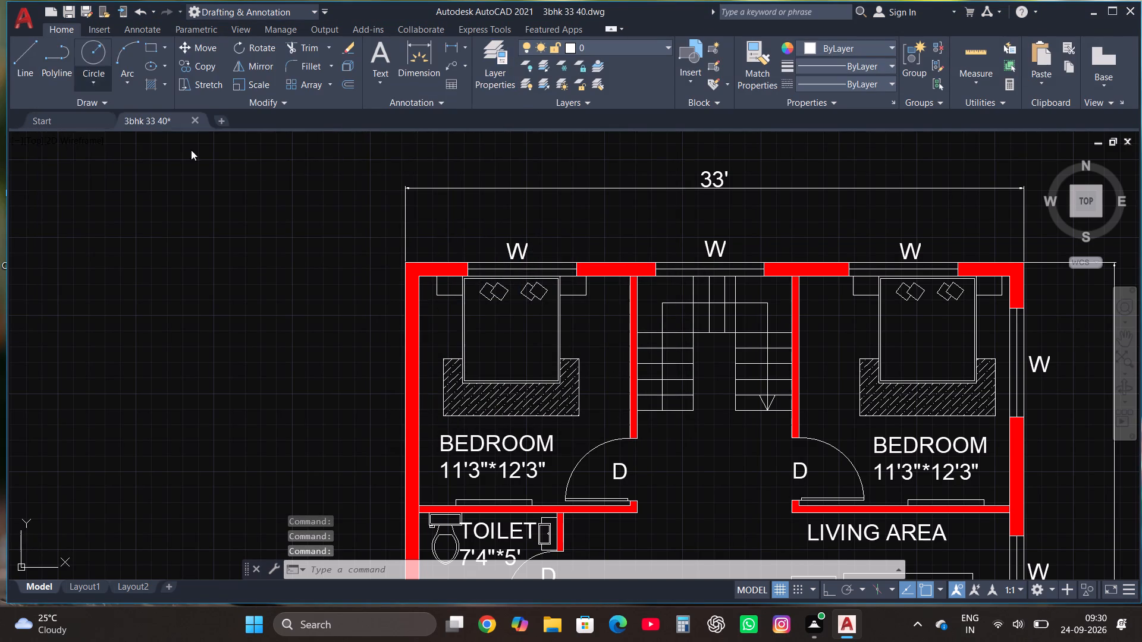
Draw two vertical lines across the bottom outer wall, extending the passage's two inner wall faces below the entrance door.
{"action": "scroll", "coordinate": [316, 198], "scroll_direction": "down", "scroll_amount": 2}
{"action": "scroll", "coordinate": [440, 535], "scroll_direction": "up", "scroll_amount": 3}
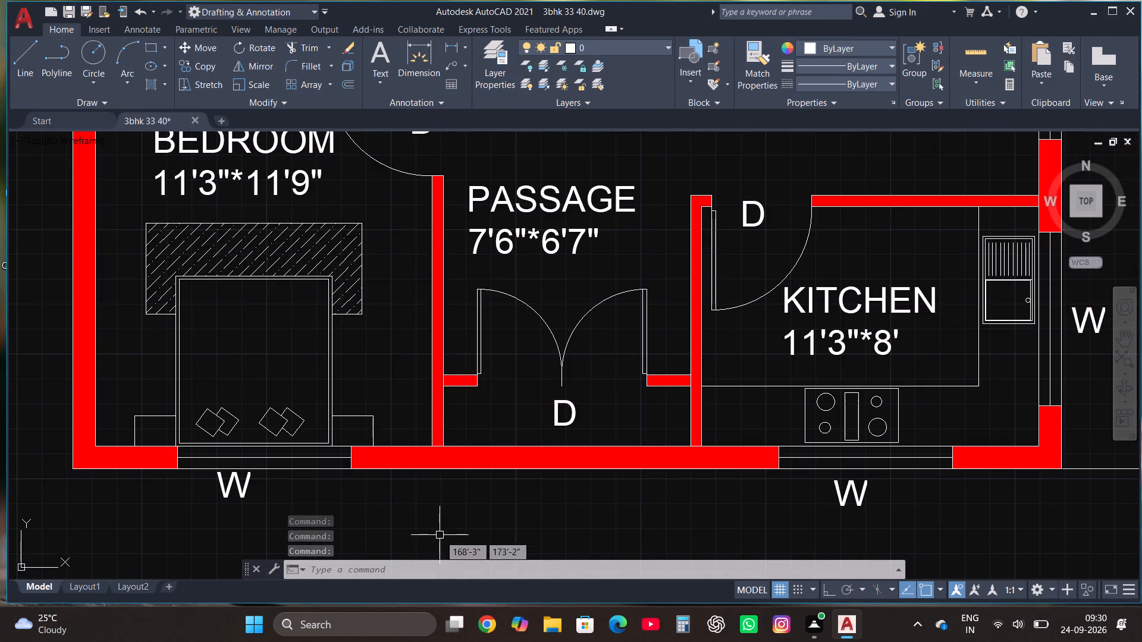
{"action": "left_click", "coordinate": [21, 58]}
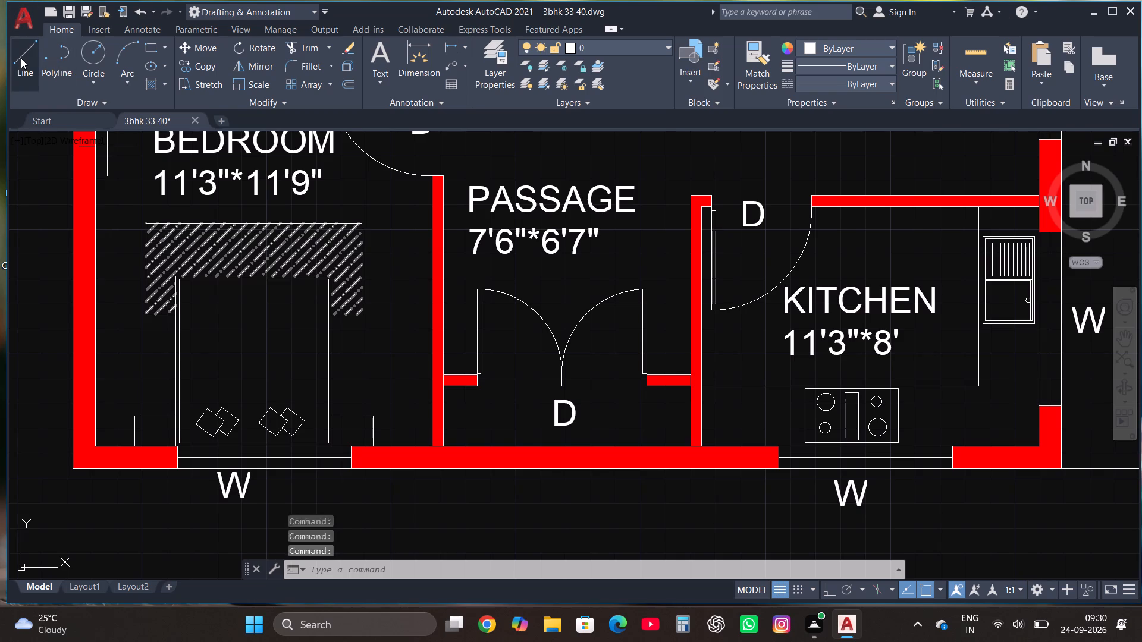
{"action": "left_click", "coordinate": [446, 447]}
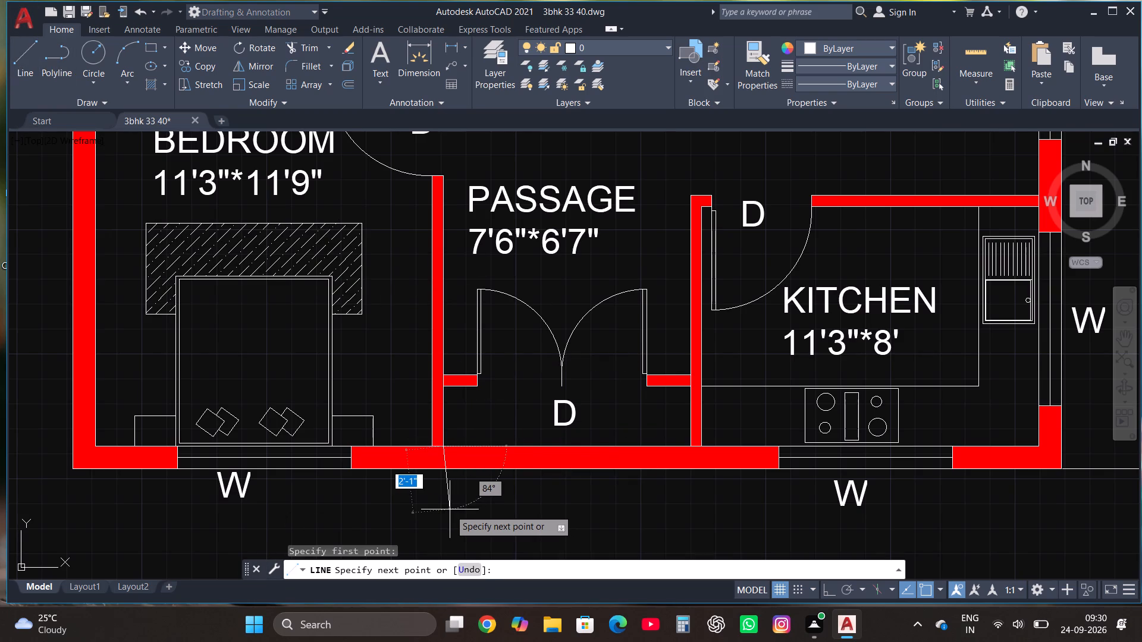
{"action": "key", "text": "F8"}
{"action": "left_click", "coordinate": [440, 492]}
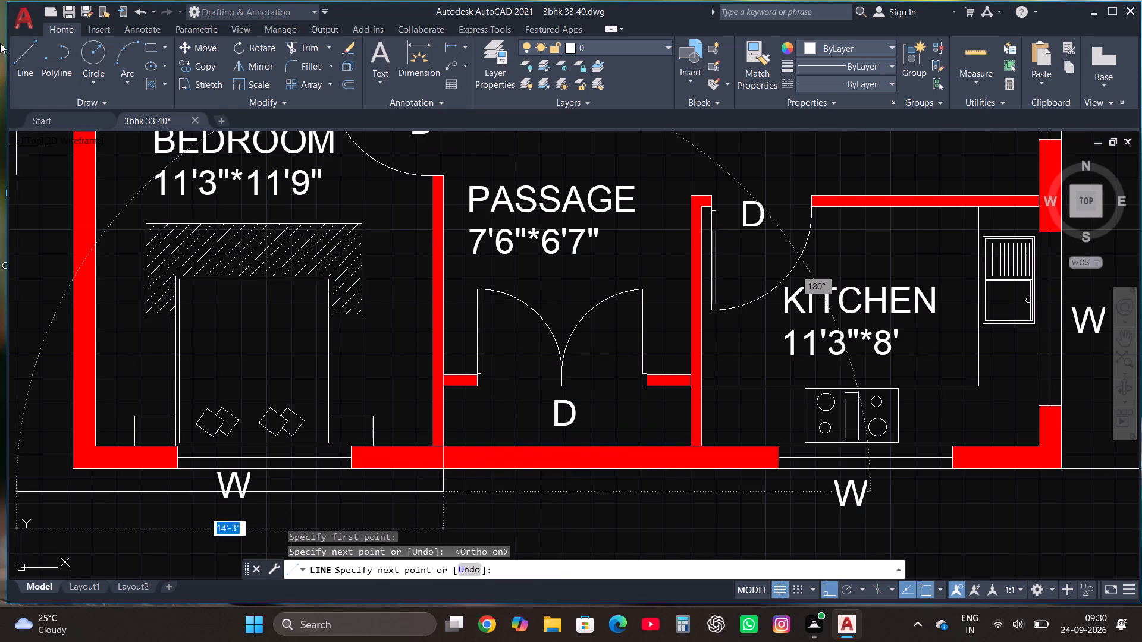
{"action": "left_click", "coordinate": [18, 49]}
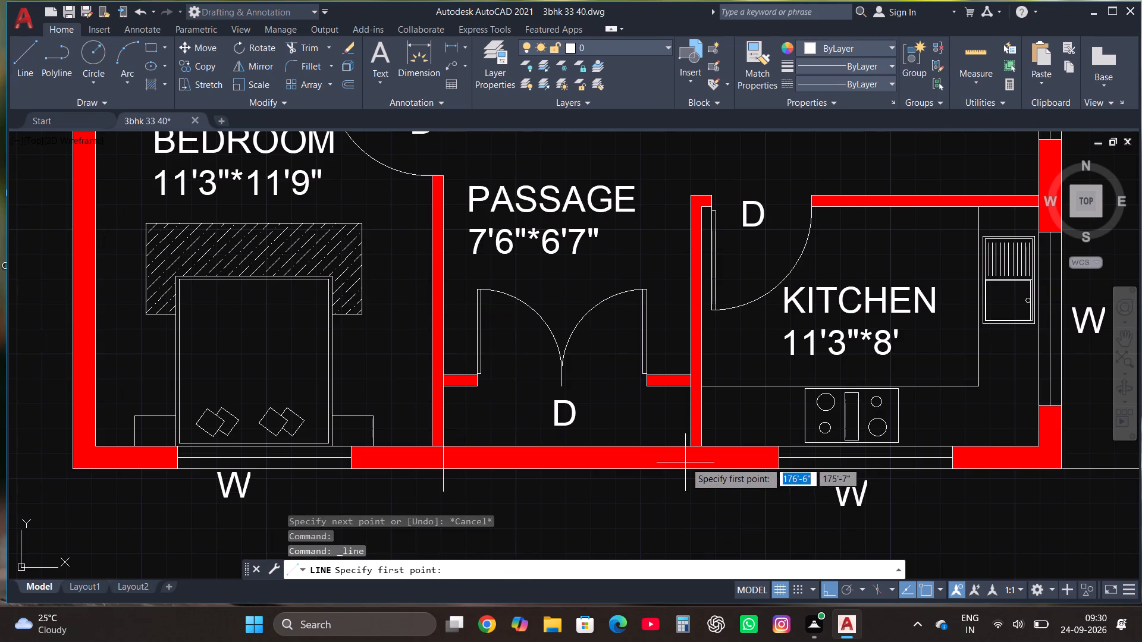
{"action": "left_click", "coordinate": [689, 449]}
{"action": "left_click", "coordinate": [696, 517]}
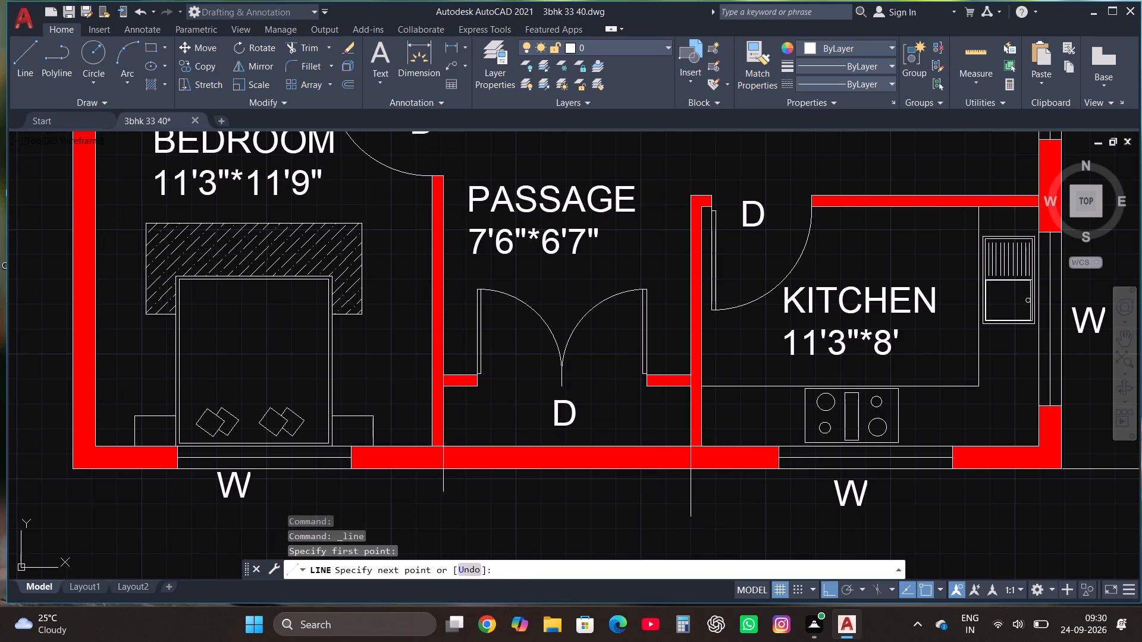
{"action": "key", "text": "Escape"}
Trim the overhanging line ends and the wall fill and edges between the two lines to open the wall below the entrance door.
{"action": "left_click", "coordinate": [306, 43]}
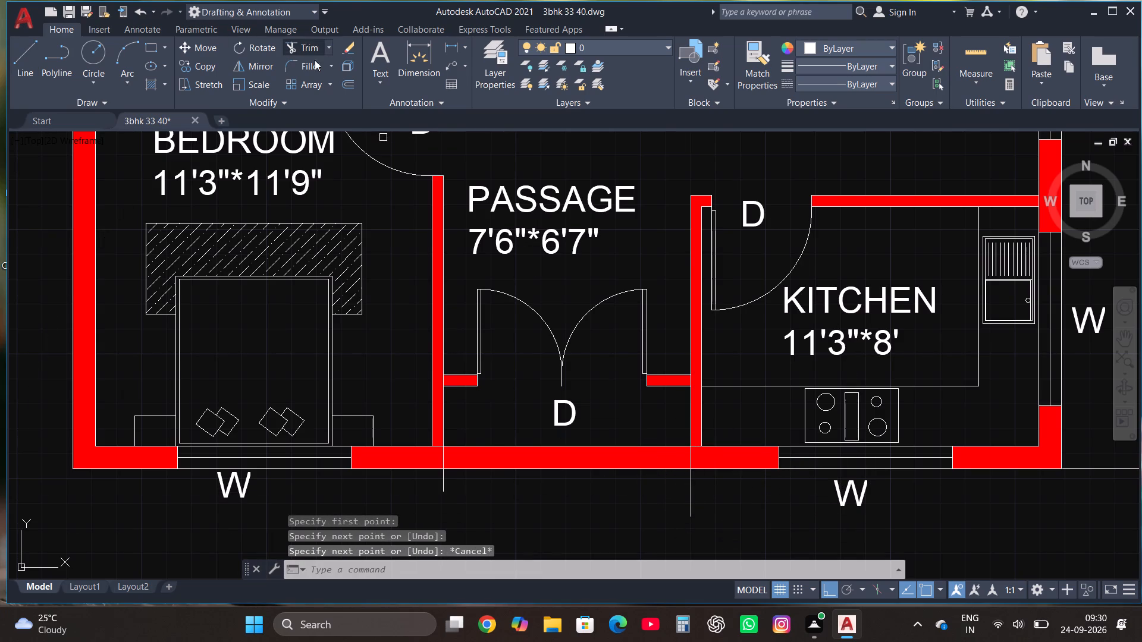
{"action": "left_click", "coordinate": [441, 483]}
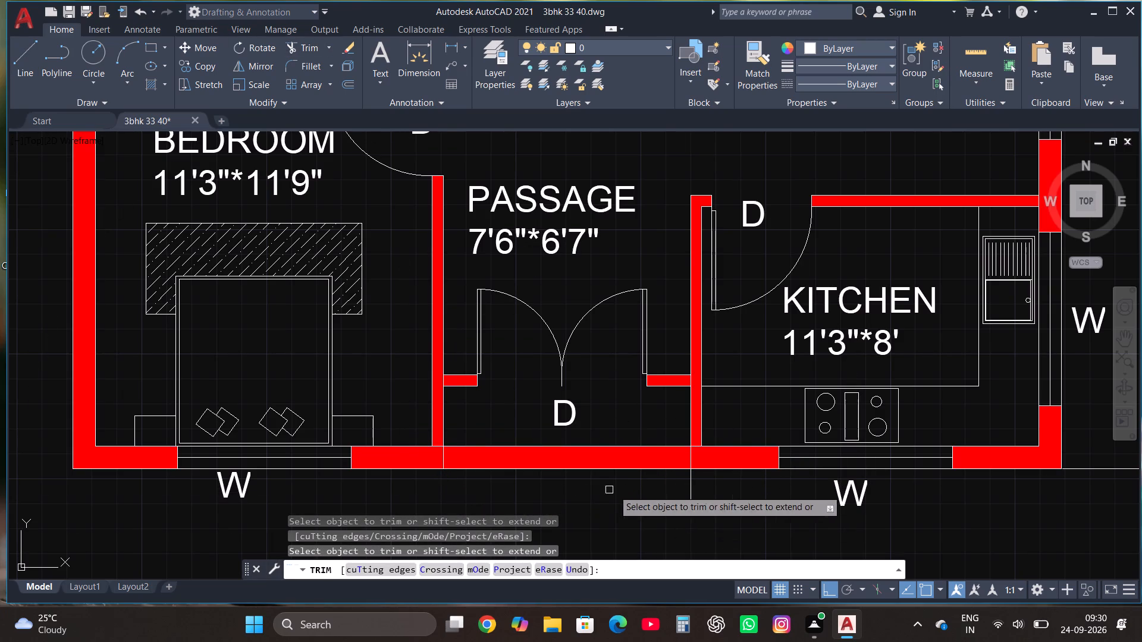
{"action": "left_click", "coordinate": [689, 492]}
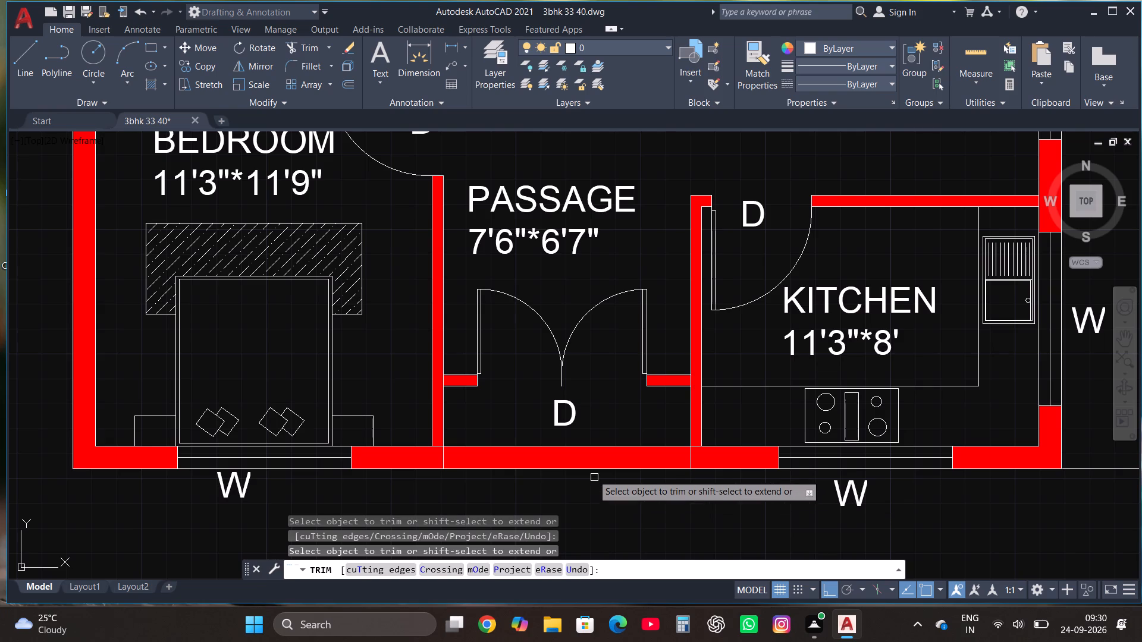
{"action": "left_click", "coordinate": [585, 457]}
{"action": "left_click", "coordinate": [570, 487]}
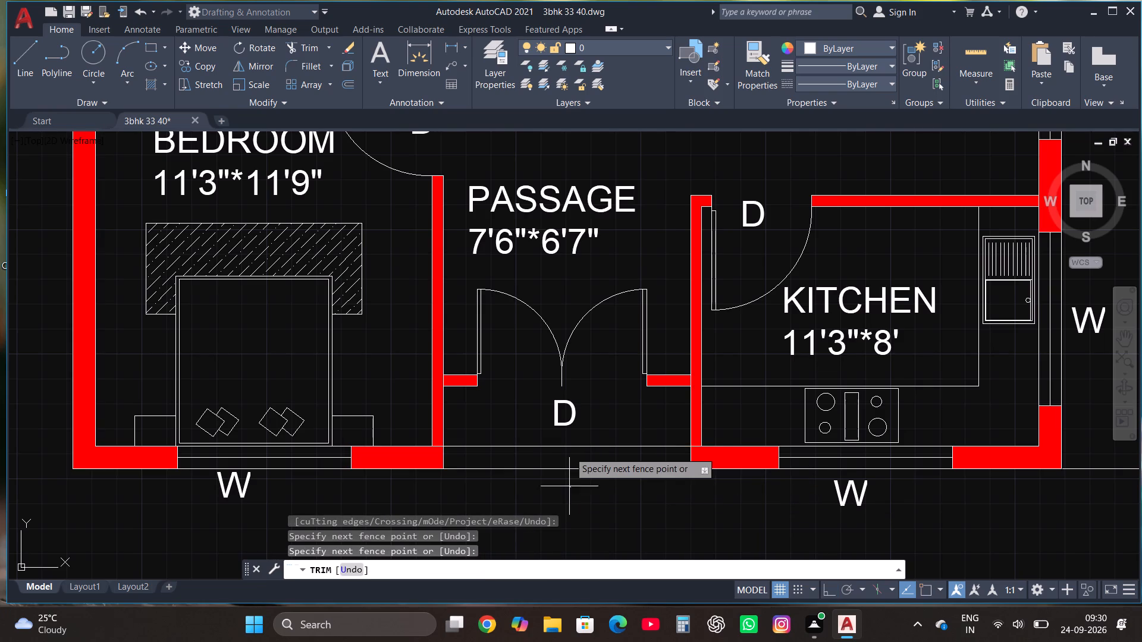
{"action": "left_click", "coordinate": [581, 432]}
{"action": "key", "text": "Escape"}
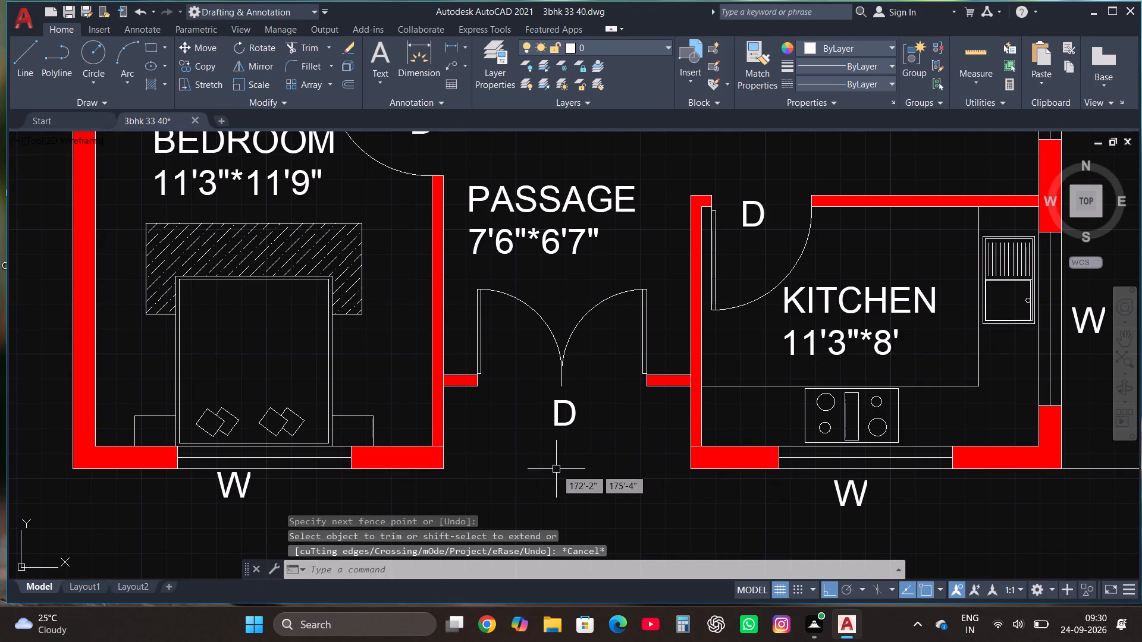
Select all doors similar to the entrance door leaf and assign them to the DOOR layer.
{"action": "scroll", "coordinate": [556, 469], "scroll_direction": "down", "scroll_amount": 1}
{"action": "left_click", "coordinate": [555, 392]}
{"action": "right_click", "coordinate": [555, 392]}
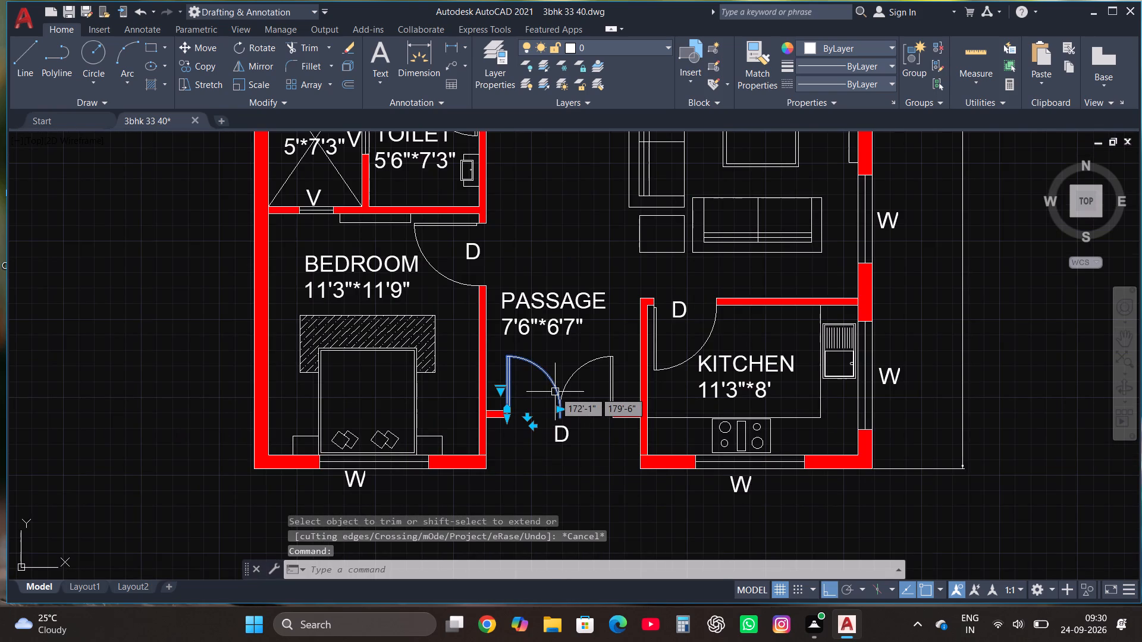
{"action": "left_click", "coordinate": [612, 473]}
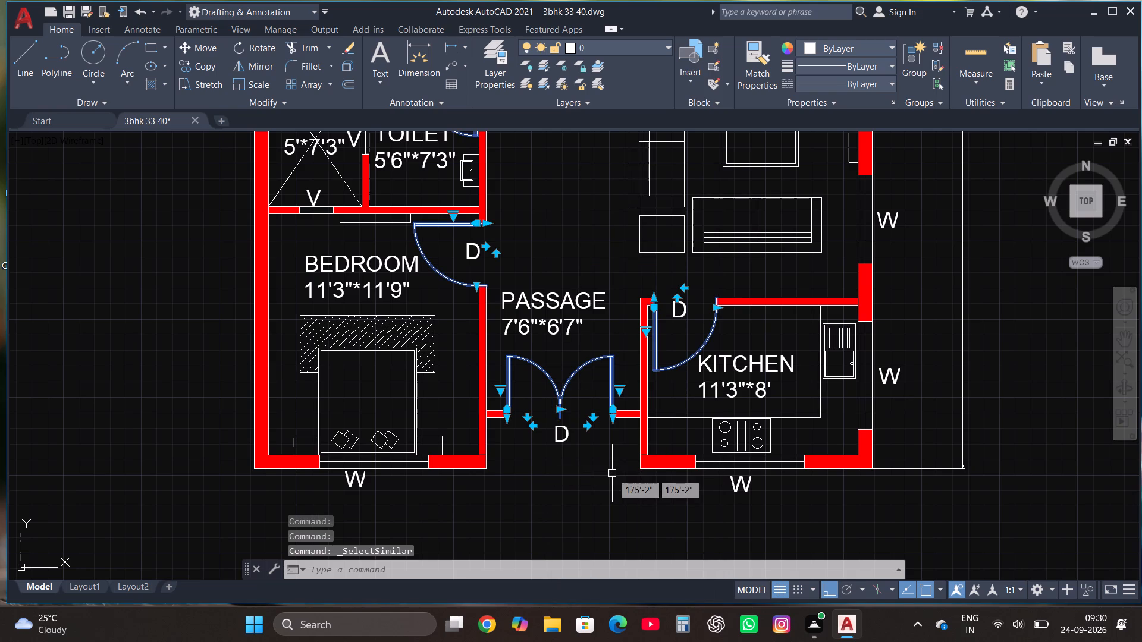
{"action": "left_click", "coordinate": [603, 46]}
{"action": "left_click", "coordinate": [597, 114]}
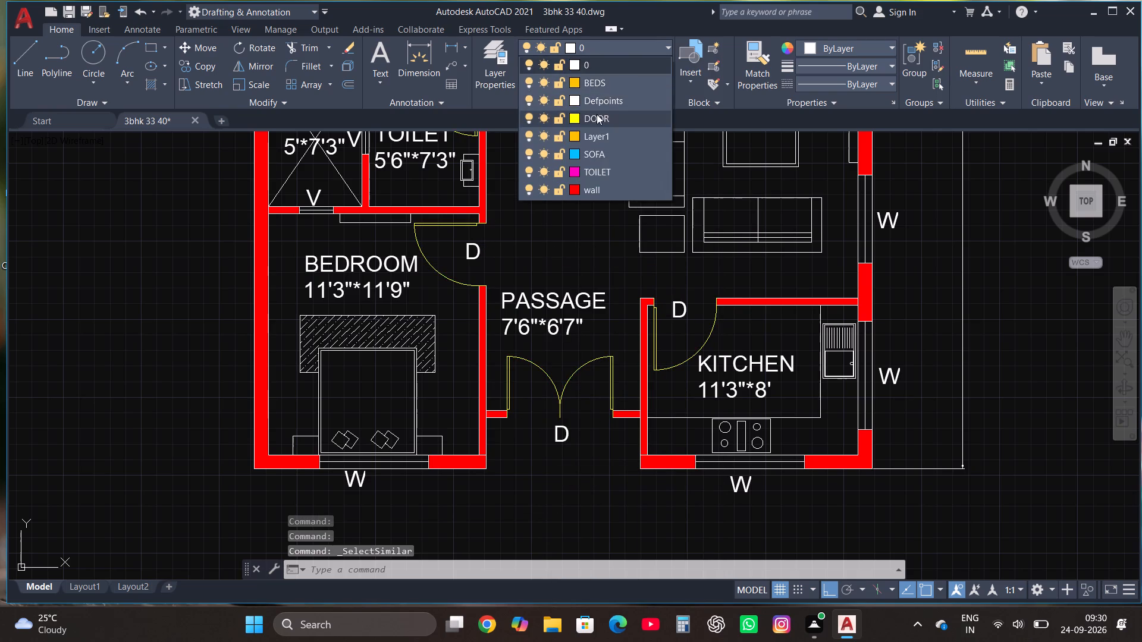
{"action": "key", "text": "Escape"}
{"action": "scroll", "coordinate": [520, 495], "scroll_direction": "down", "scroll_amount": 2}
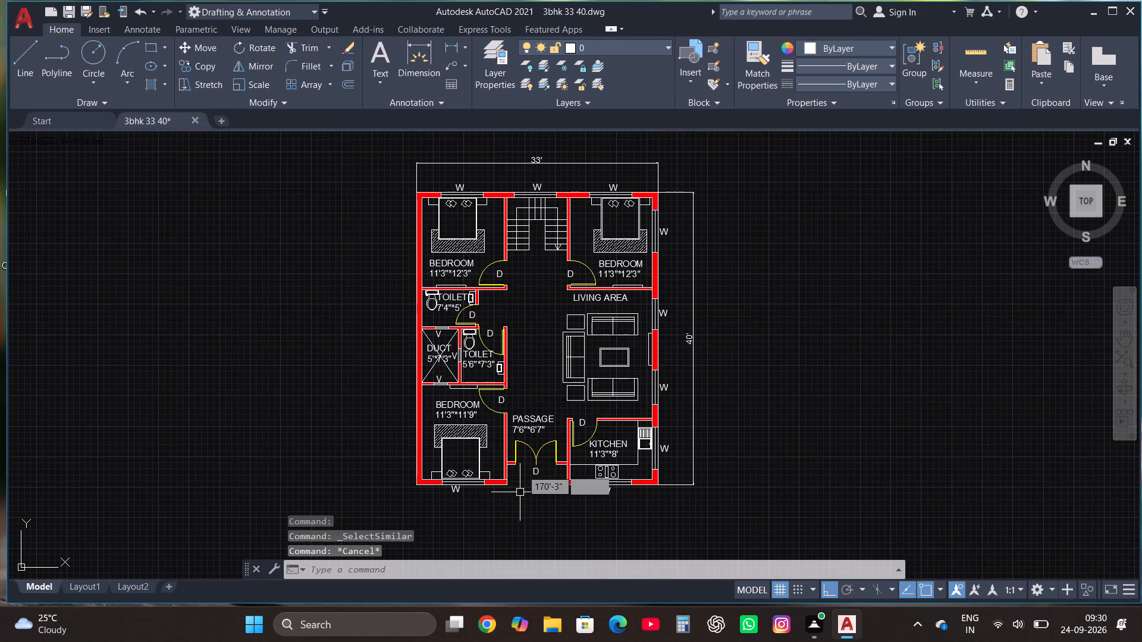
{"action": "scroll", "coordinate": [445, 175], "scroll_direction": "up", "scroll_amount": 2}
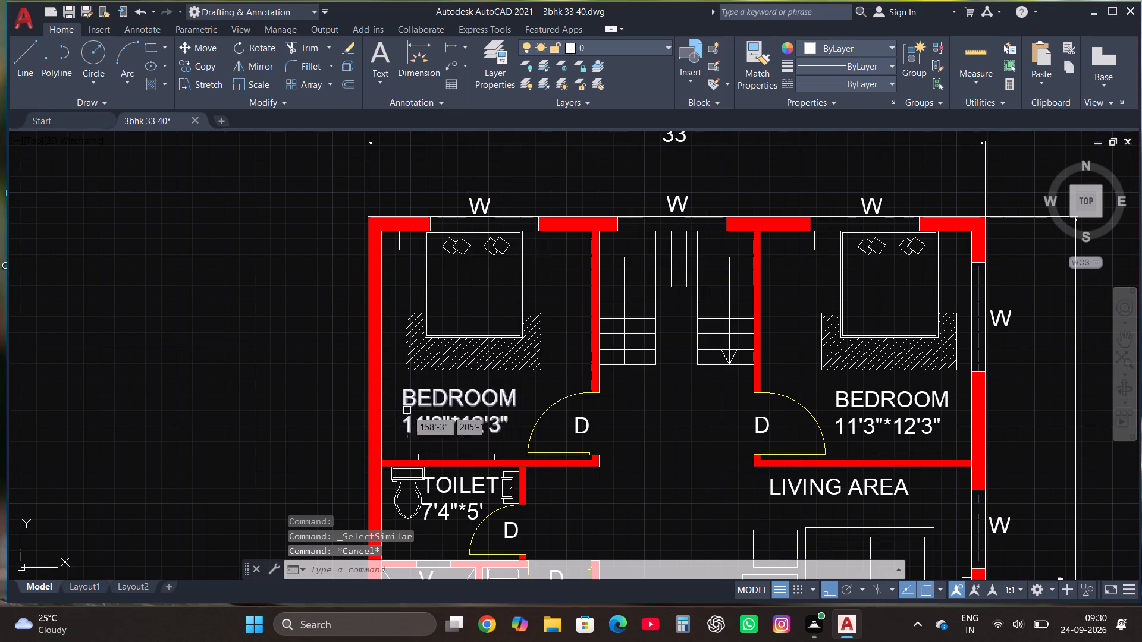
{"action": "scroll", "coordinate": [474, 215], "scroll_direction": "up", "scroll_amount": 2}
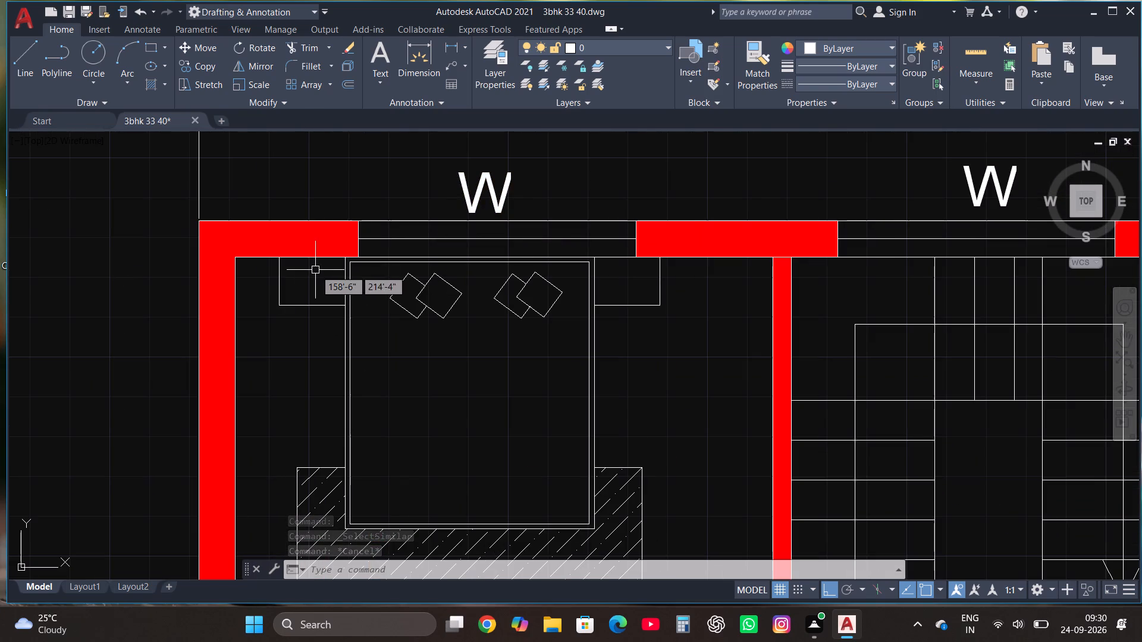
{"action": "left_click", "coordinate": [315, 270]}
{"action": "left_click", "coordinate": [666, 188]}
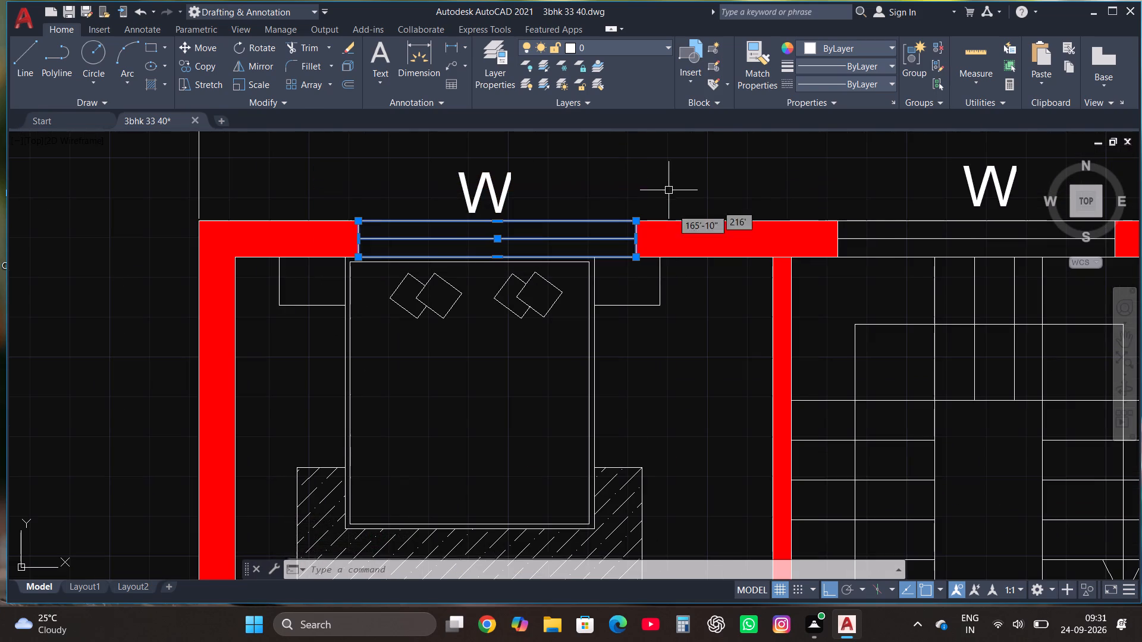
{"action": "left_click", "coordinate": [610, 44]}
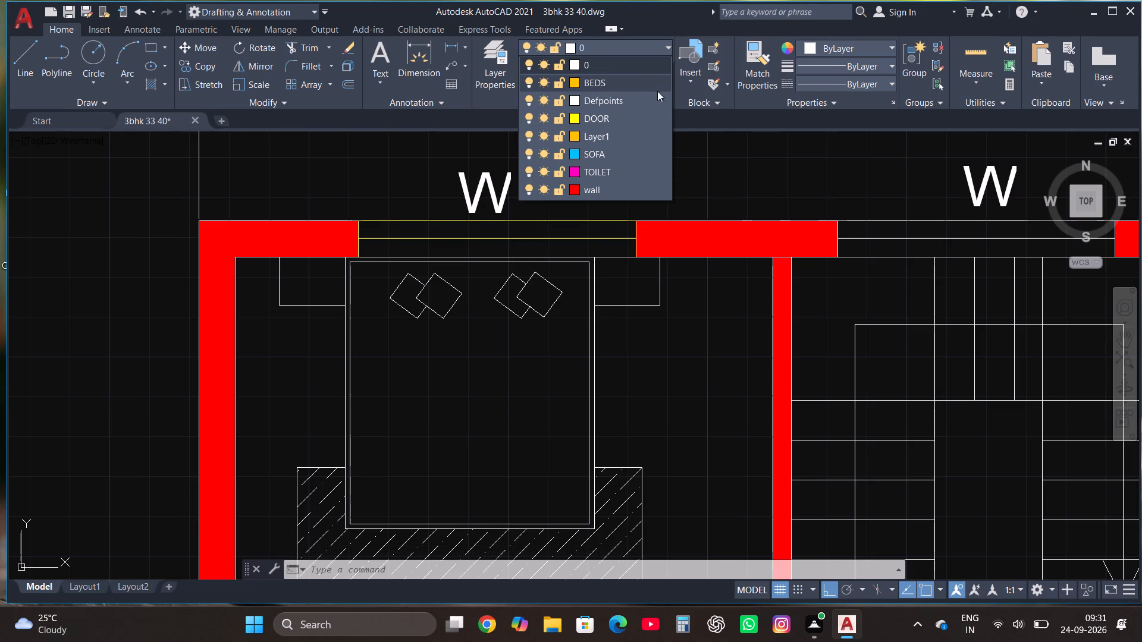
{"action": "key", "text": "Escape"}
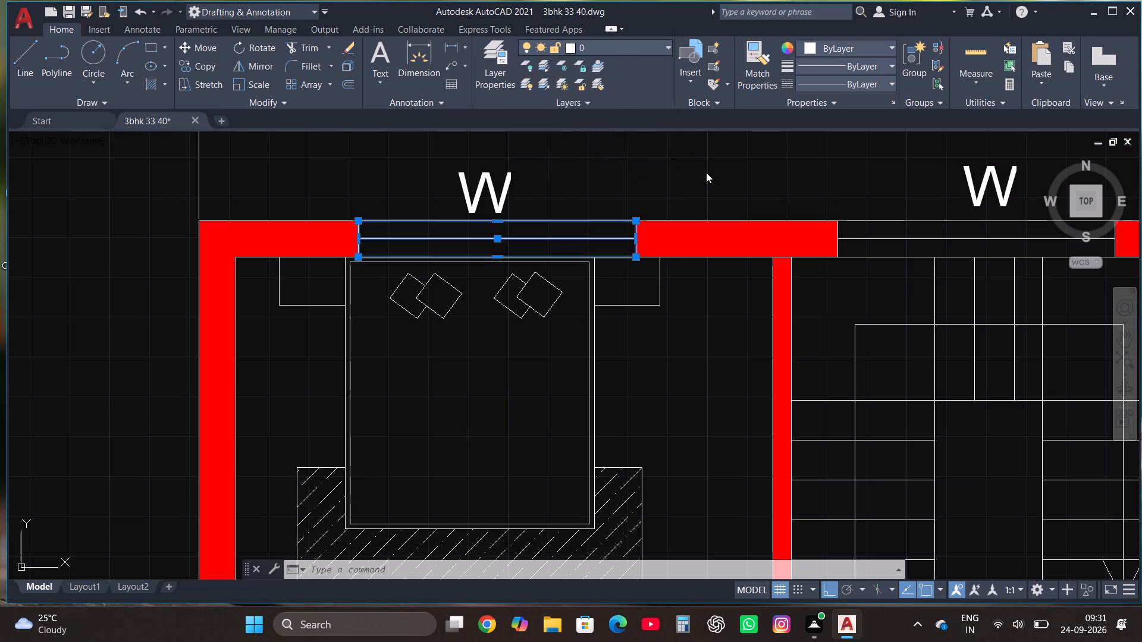
Rename Layer1 as WINDOW, set its index colour to 80 and close the layer manager.
{"action": "left_click", "coordinate": [487, 49]}
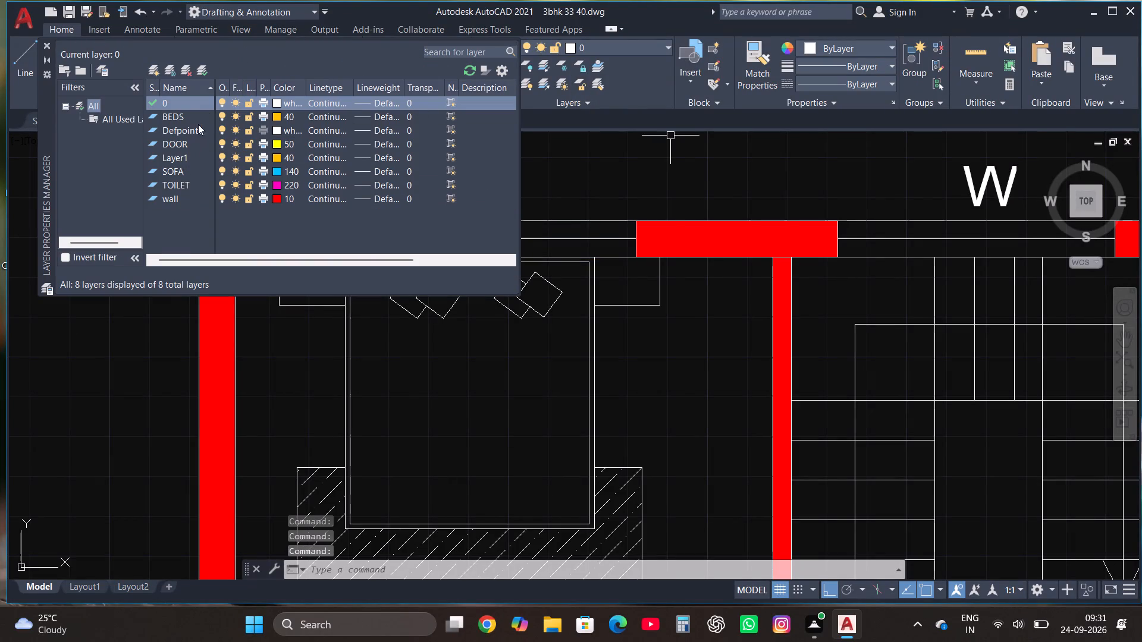
{"action": "left_click", "coordinate": [186, 157]}
{"action": "right_click", "coordinate": [184, 157]}
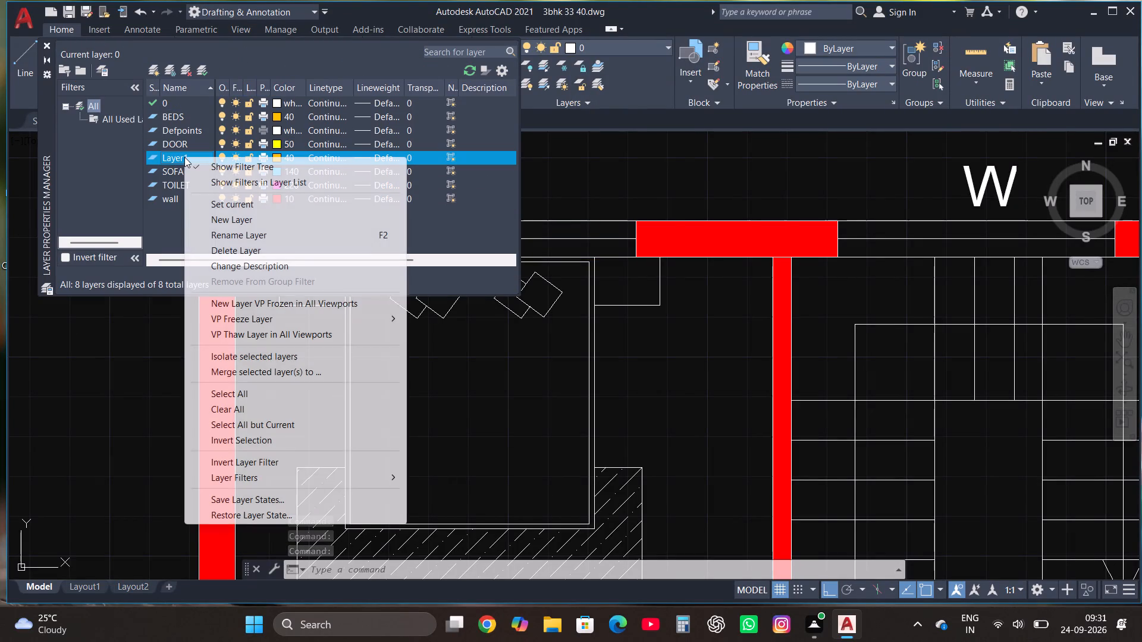
{"action": "left_click", "coordinate": [265, 237]}
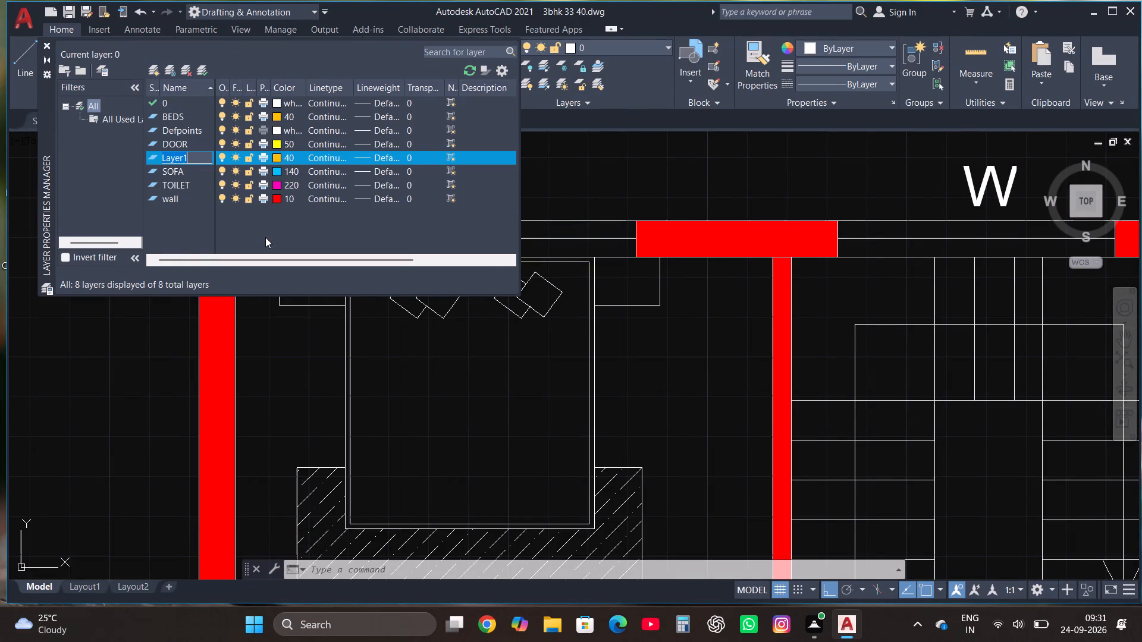
{"action": "type", "text": "WINDOW"}
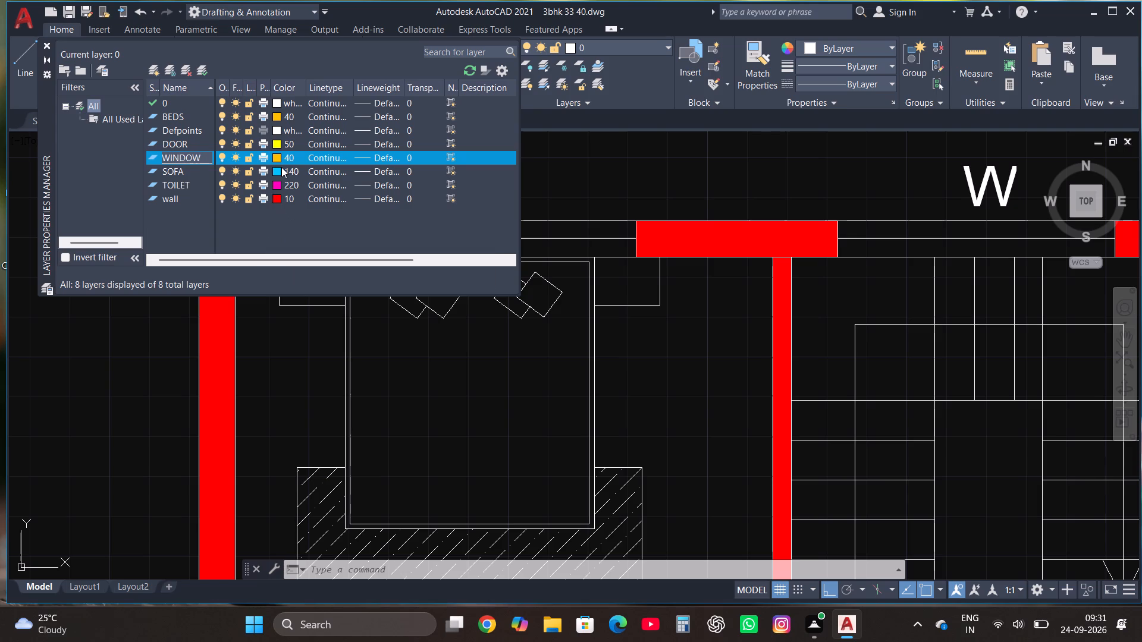
{"action": "left_click", "coordinate": [275, 158]}
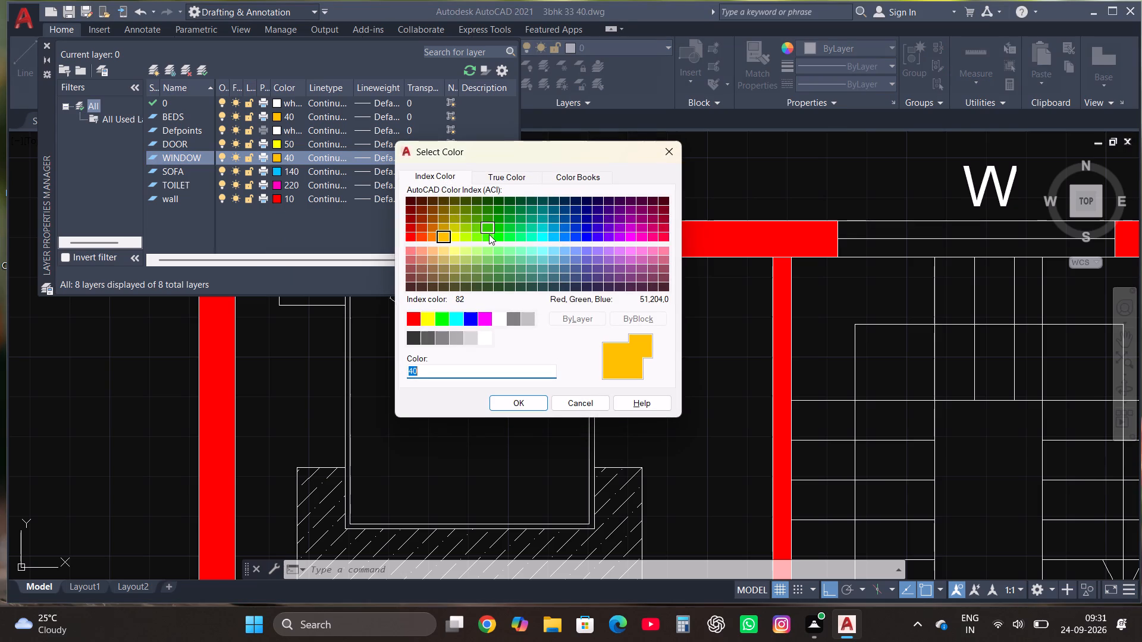
{"action": "left_click", "coordinate": [488, 235]}
{"action": "left_click", "coordinate": [514, 400]}
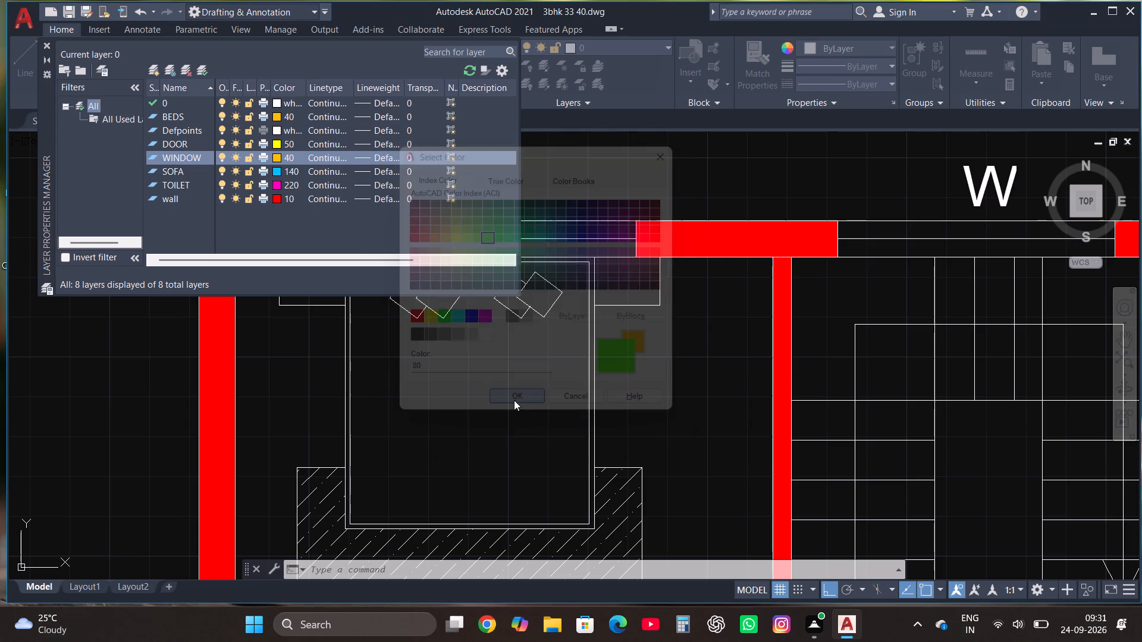
{"action": "left_click", "coordinate": [43, 41]}
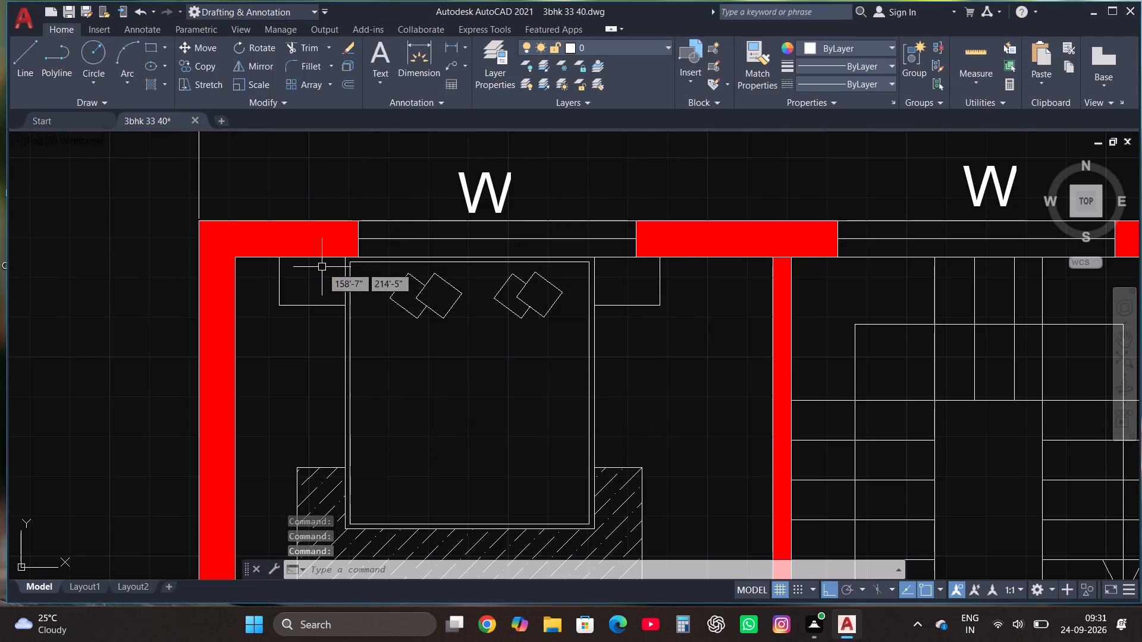
Assign the upper-left bedroom's top window lines to the WINDOW layer.
{"action": "left_click", "coordinate": [322, 267]}
{"action": "left_click", "coordinate": [654, 211]}
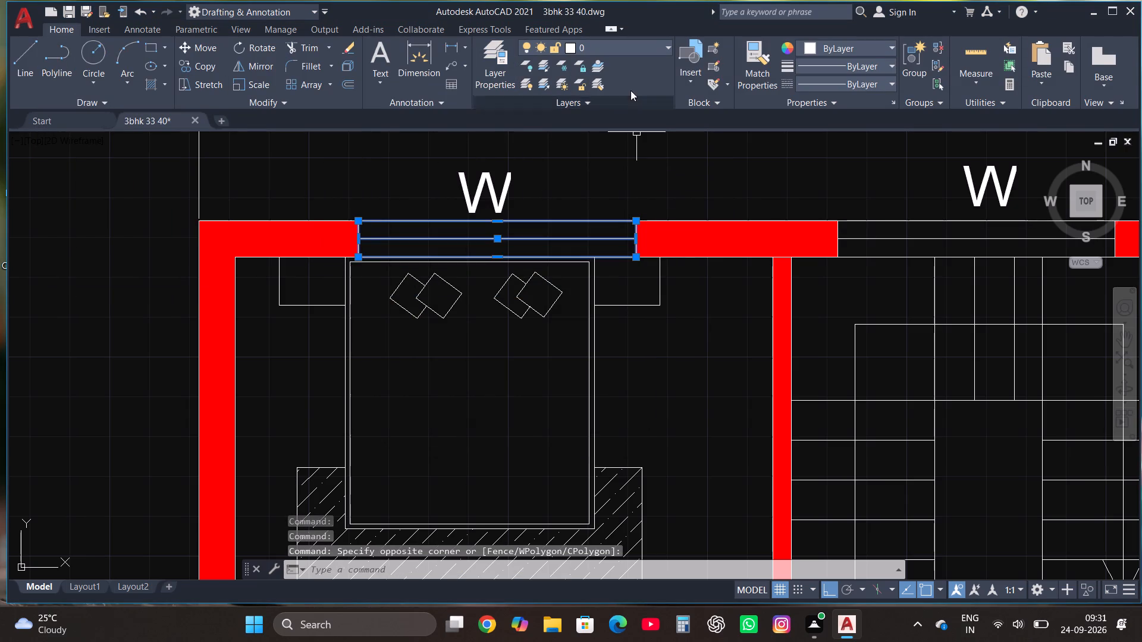
{"action": "left_click", "coordinate": [630, 45]}
{"action": "left_click", "coordinate": [611, 186]}
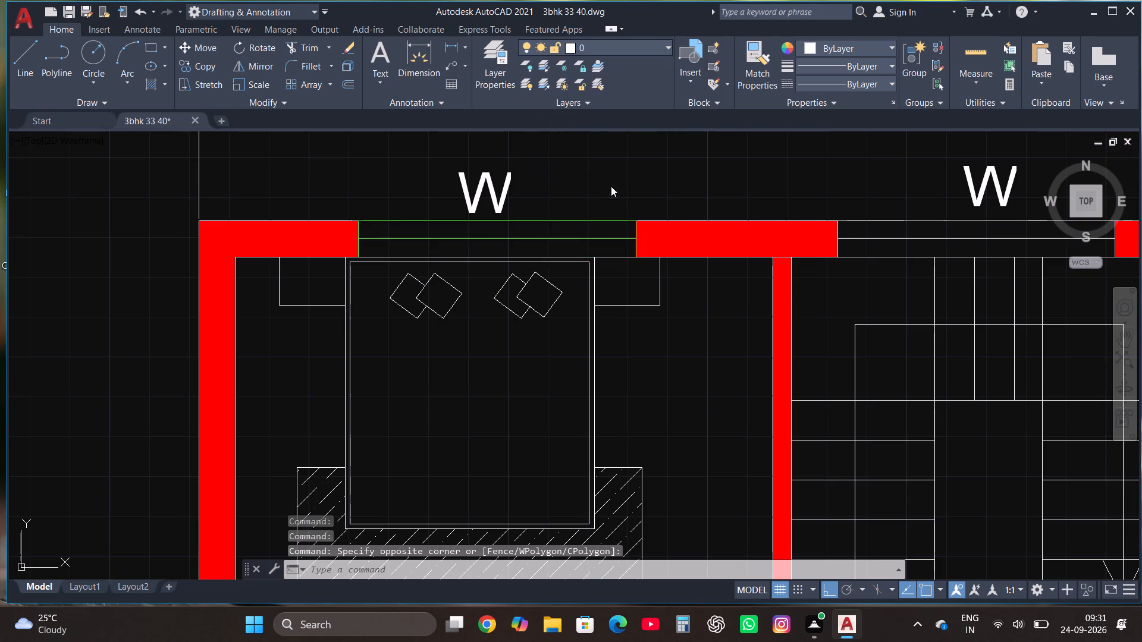
{"action": "key", "text": "Escape"}
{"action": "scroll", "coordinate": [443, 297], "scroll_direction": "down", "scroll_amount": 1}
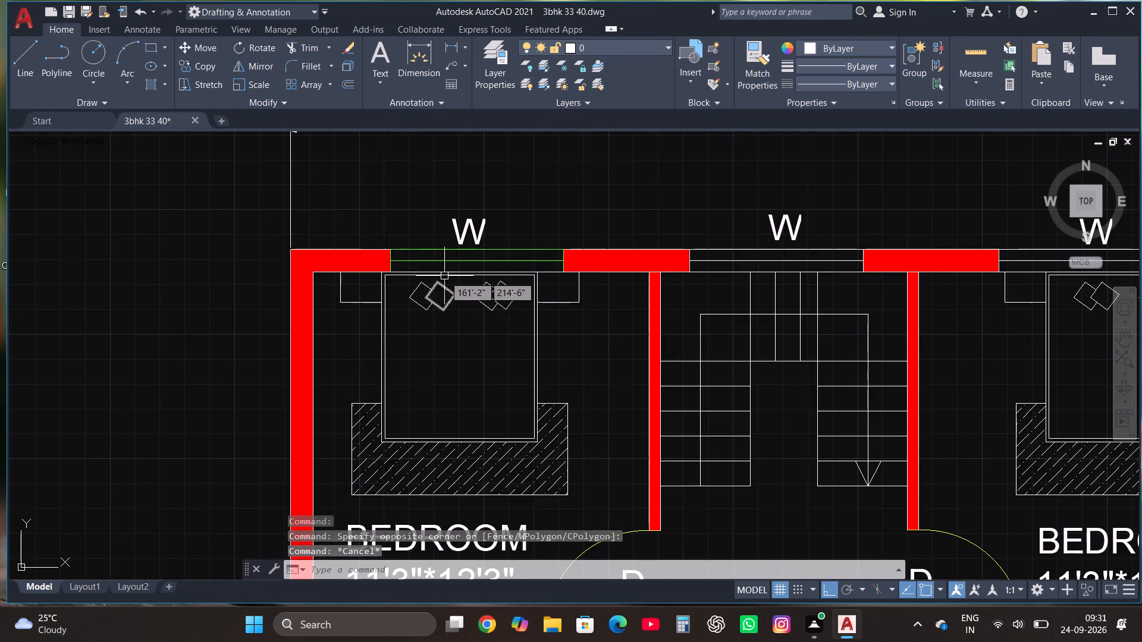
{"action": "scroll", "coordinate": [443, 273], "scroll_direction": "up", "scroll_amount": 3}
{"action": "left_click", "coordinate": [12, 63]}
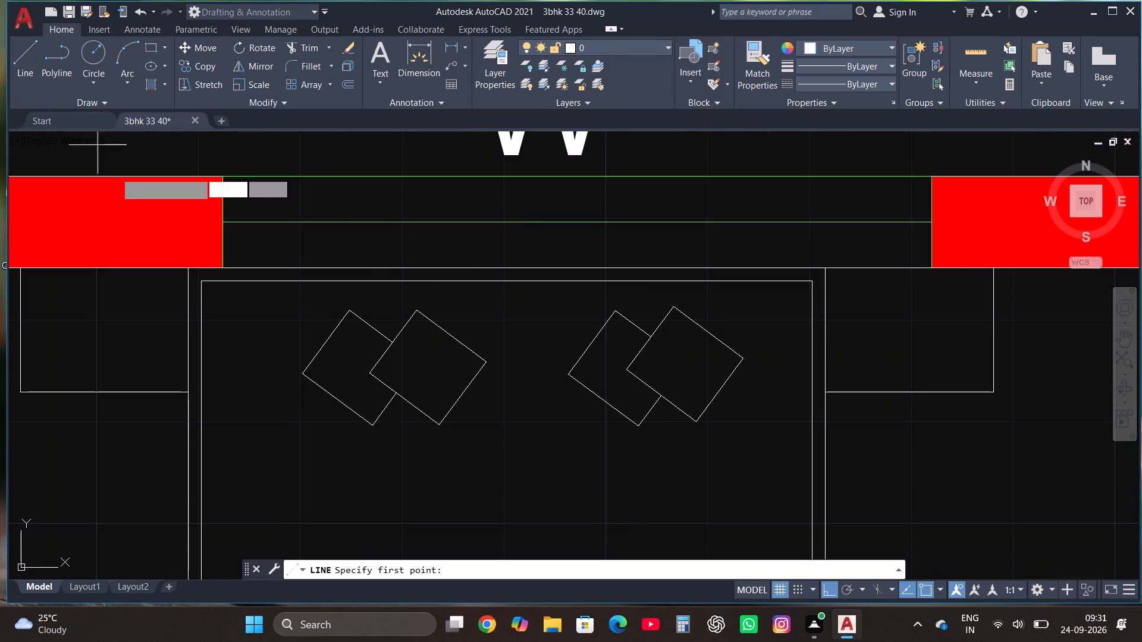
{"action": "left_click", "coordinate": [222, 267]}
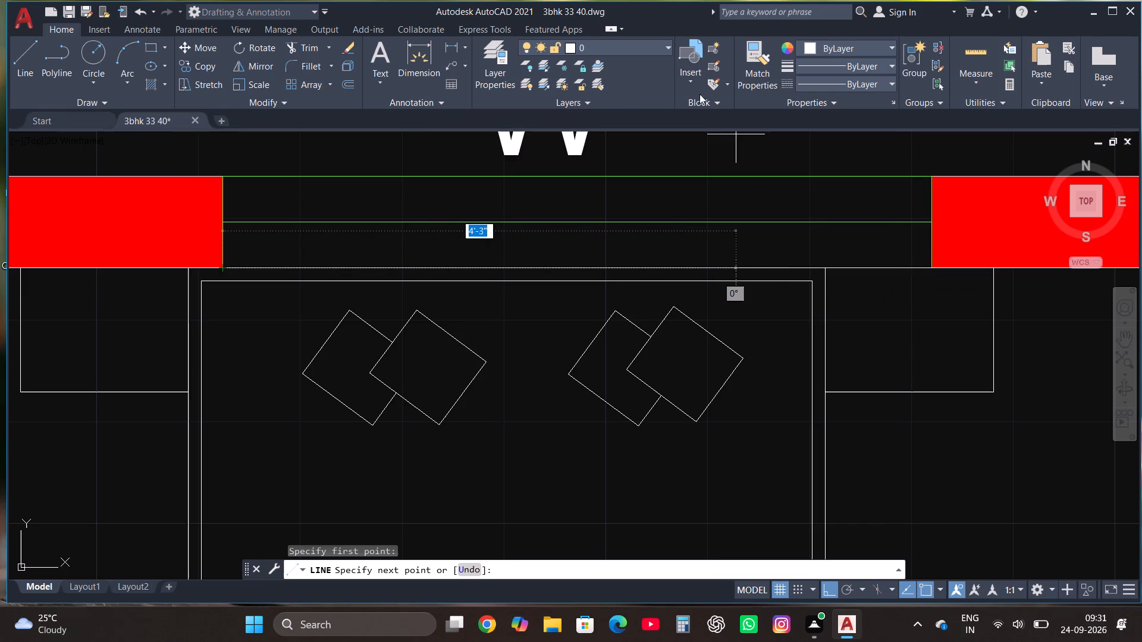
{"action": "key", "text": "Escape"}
Make WINDOW the current layer and draw a line across the lower edge of the upper-left bedroom's top window.
{"action": "left_click", "coordinate": [620, 45]}
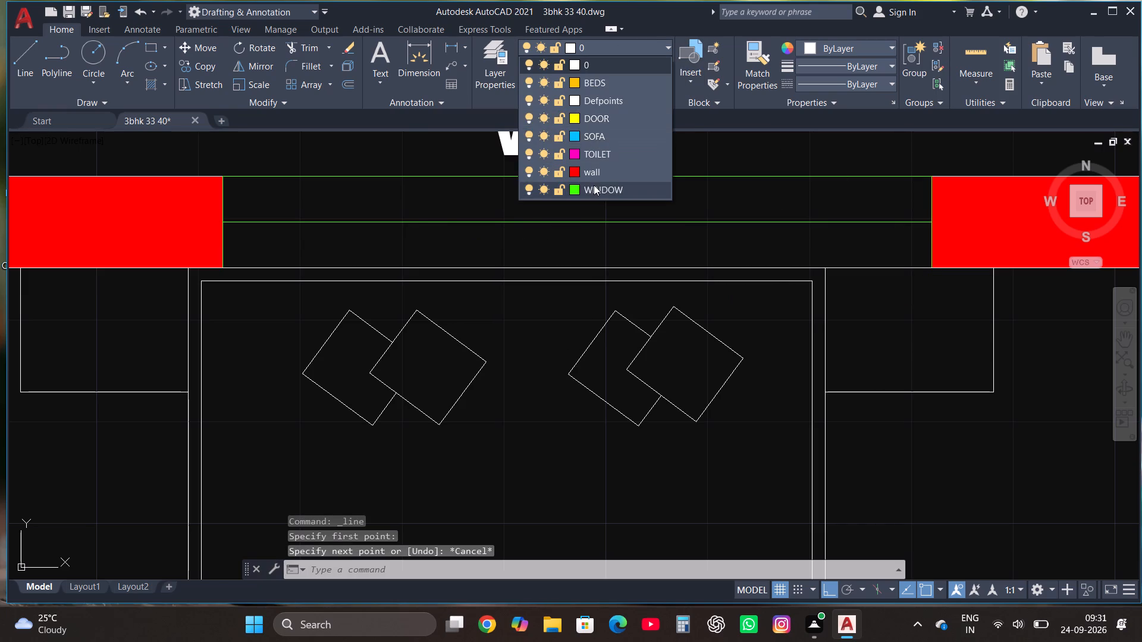
{"action": "left_click", "coordinate": [594, 185]}
{"action": "left_click", "coordinate": [18, 59]}
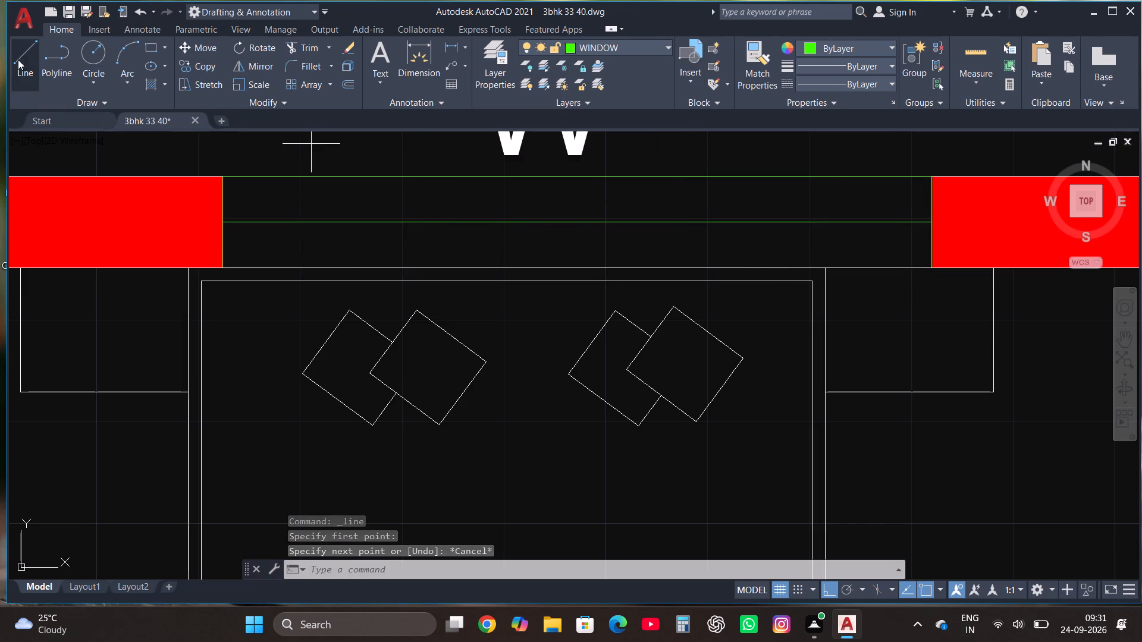
{"action": "left_click", "coordinate": [225, 267]}
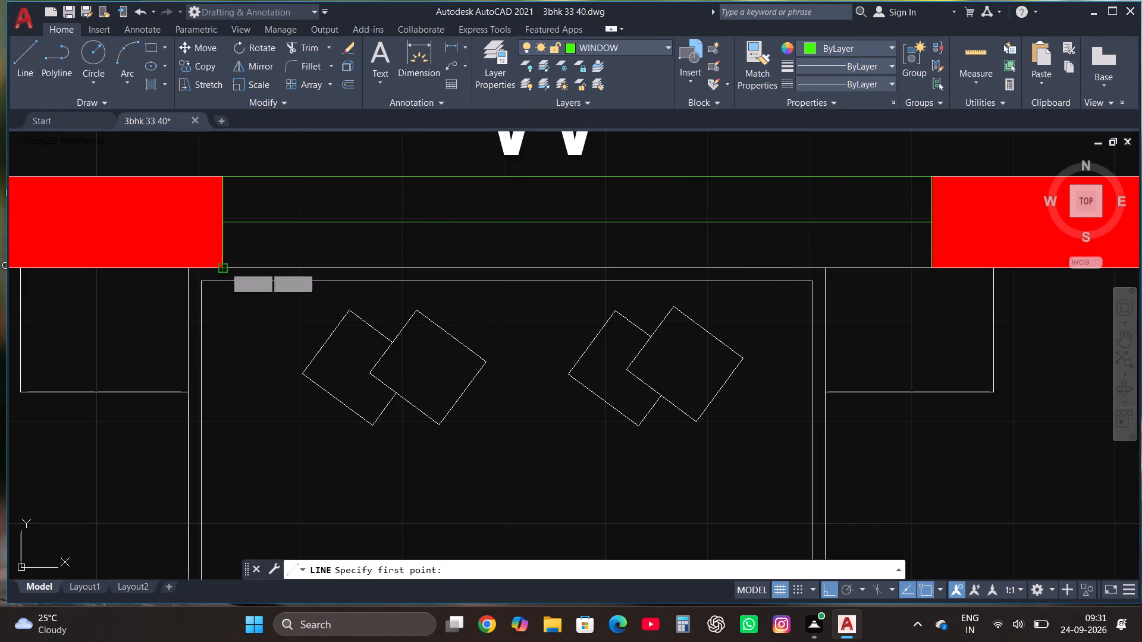
{"action": "left_click", "coordinate": [931, 270]}
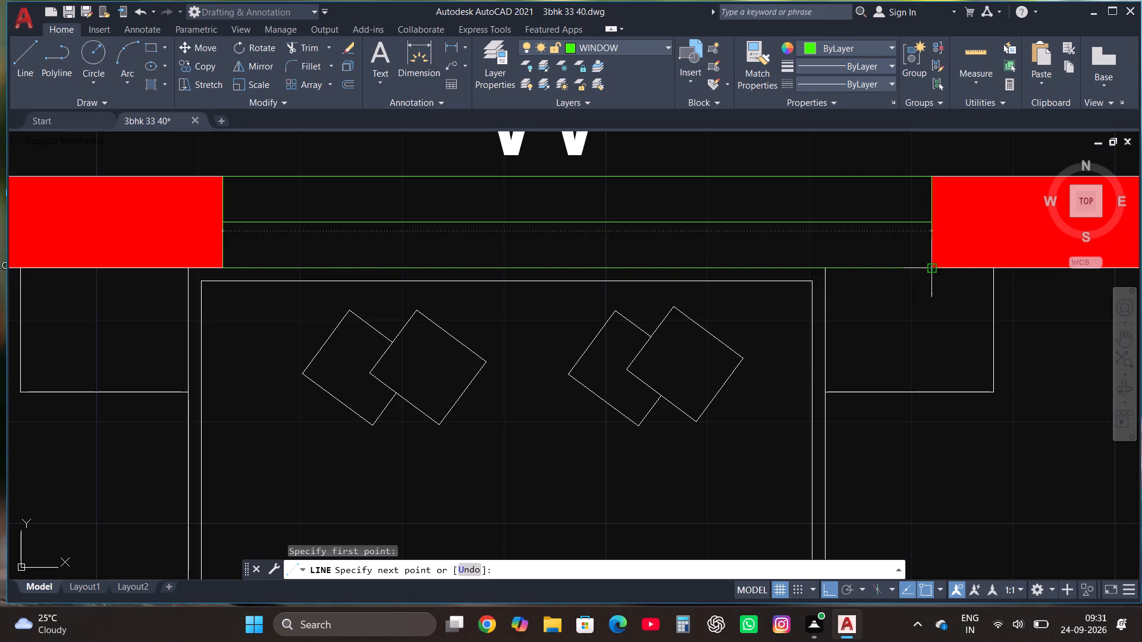
{"action": "key", "text": "Escape"}
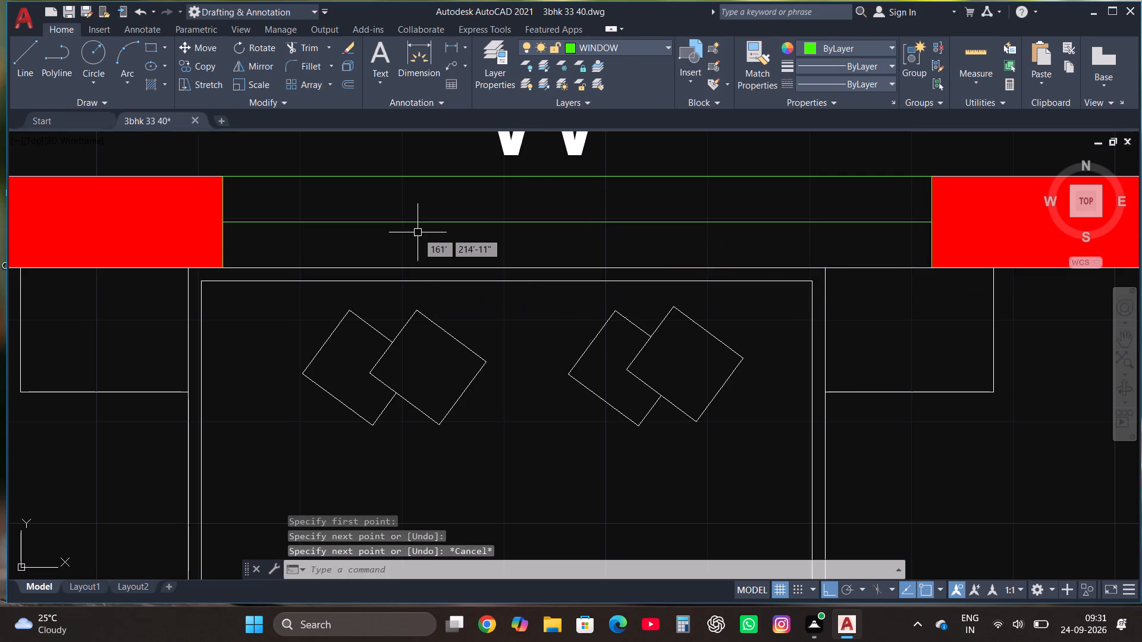
Draw a short line over the same window's lower edge, starting from its left end.
{"action": "scroll", "coordinate": [418, 232], "scroll_direction": "down", "scroll_amount": 3}
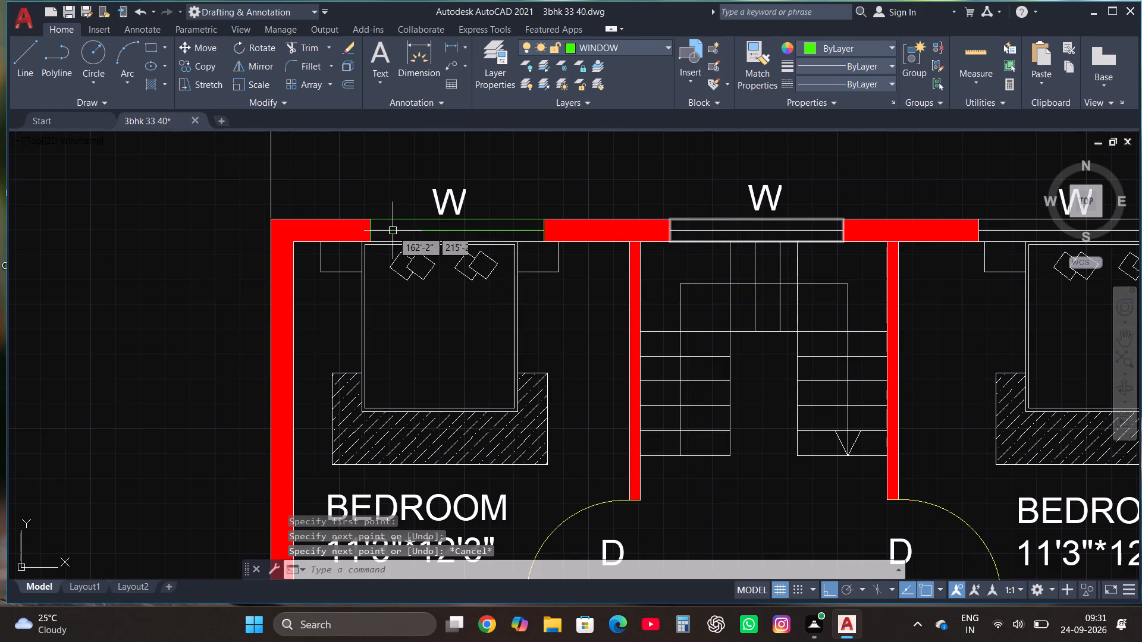
{"action": "scroll", "coordinate": [392, 231], "scroll_direction": "up", "scroll_amount": 4}
{"action": "left_click", "coordinate": [15, 61]}
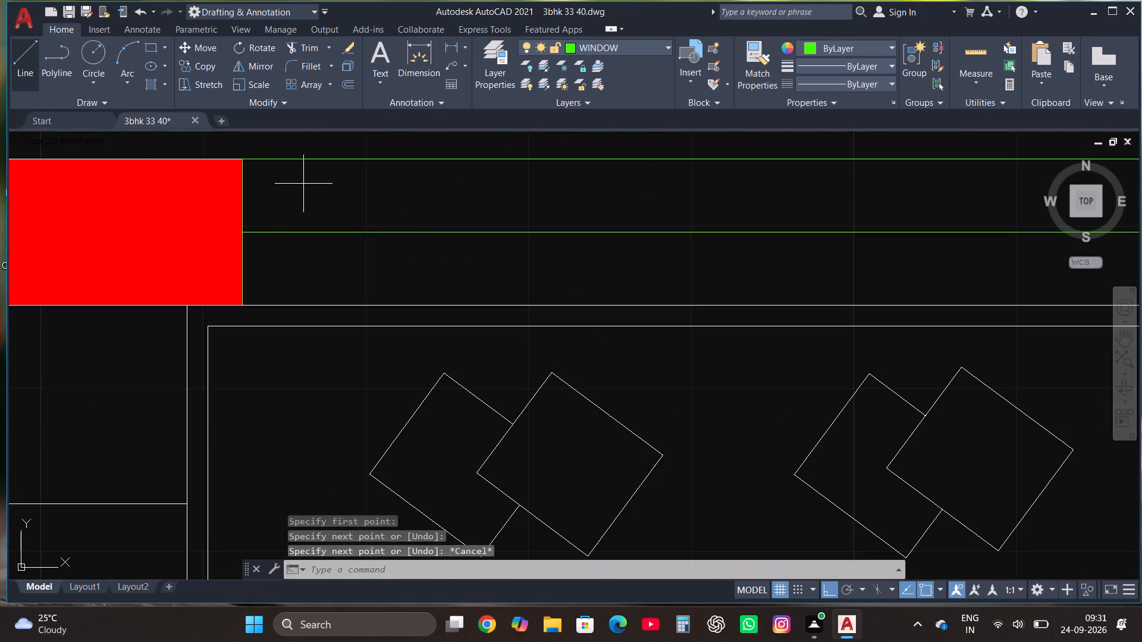
{"action": "left_click", "coordinate": [240, 307]}
{"action": "left_click", "coordinate": [410, 307]}
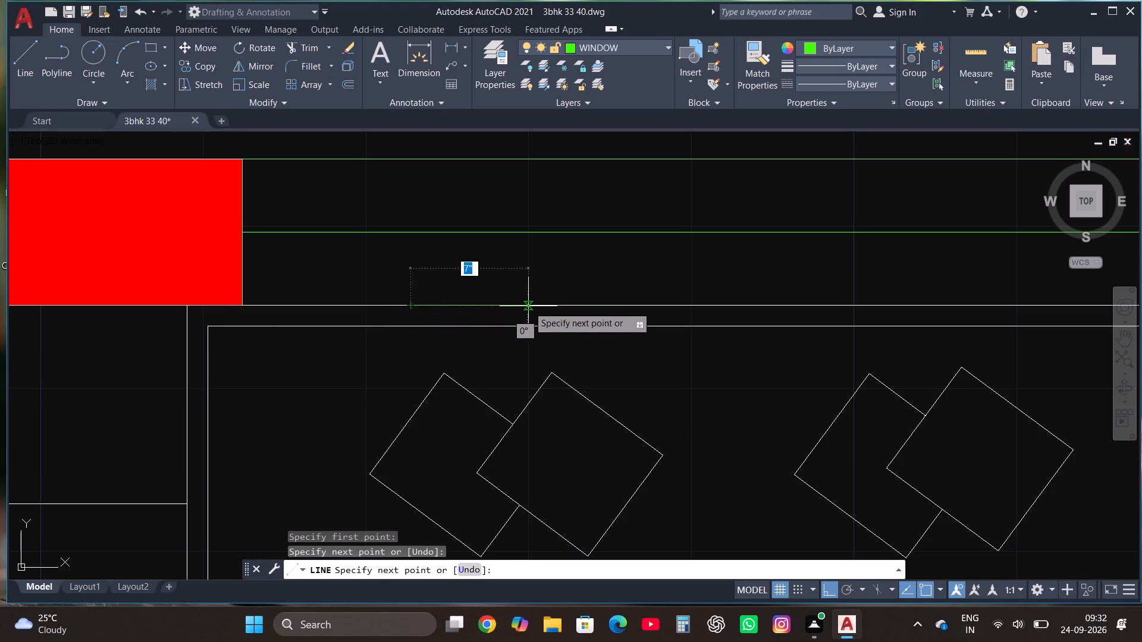
{"action": "key", "text": "Escape"}
Assign the lines of the window above the staircase to the WINDOW layer.
{"action": "scroll", "coordinate": [335, 341], "scroll_direction": "down", "scroll_amount": 3}
{"action": "scroll", "coordinate": [462, 306], "scroll_direction": "down", "scroll_amount": 2}
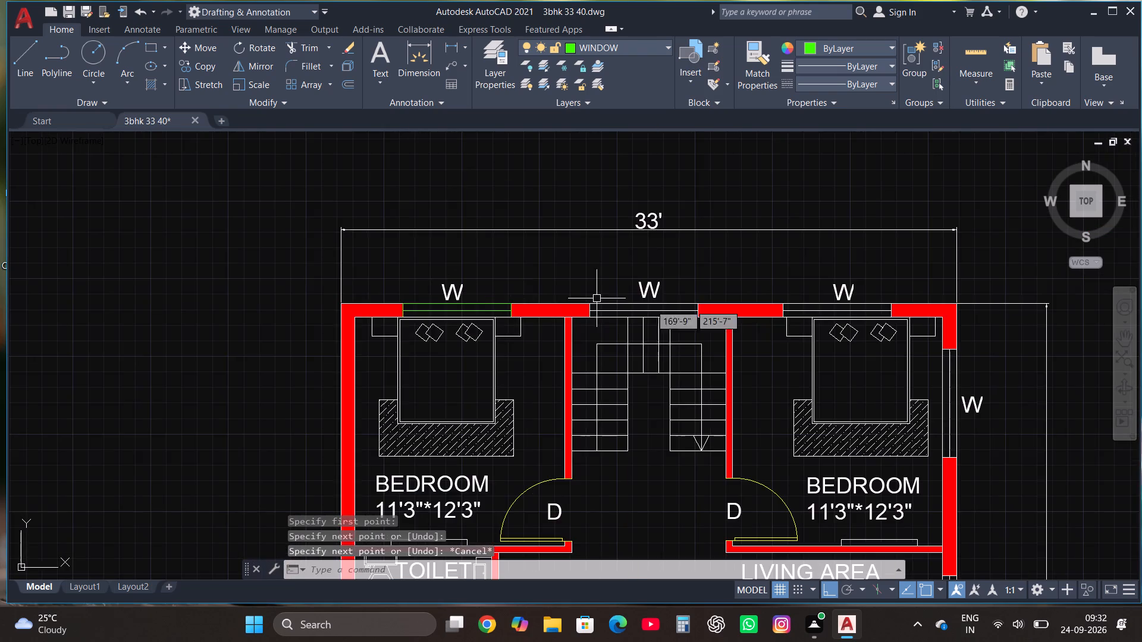
{"action": "scroll", "coordinate": [741, 316], "scroll_direction": "up", "scroll_amount": 3}
{"action": "left_click", "coordinate": [100, 339]}
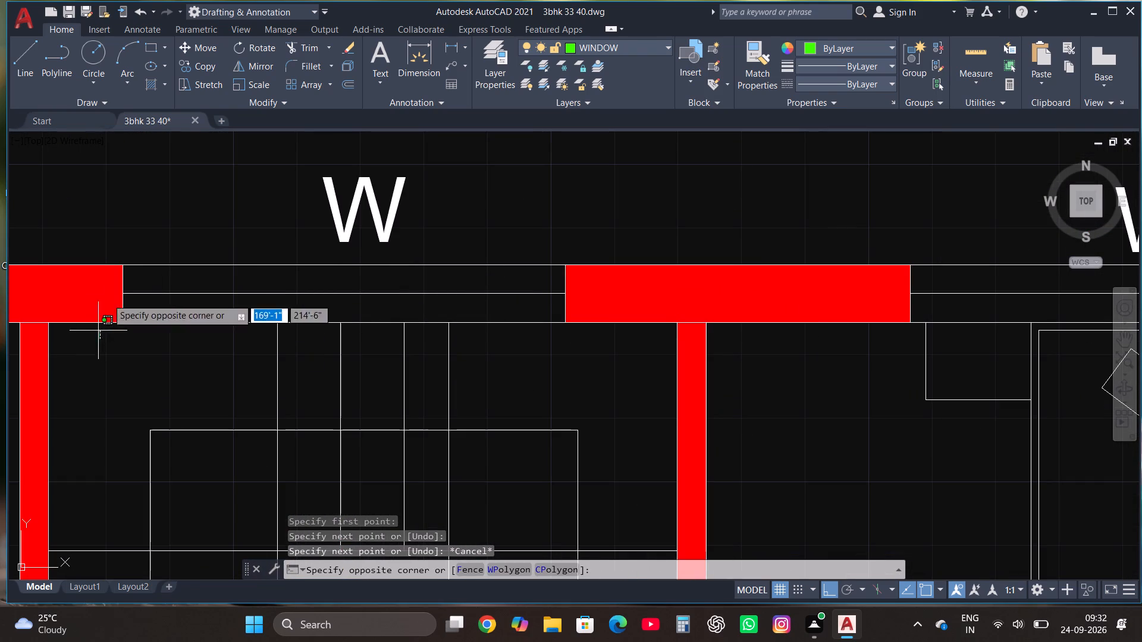
{"action": "left_click", "coordinate": [623, 242]}
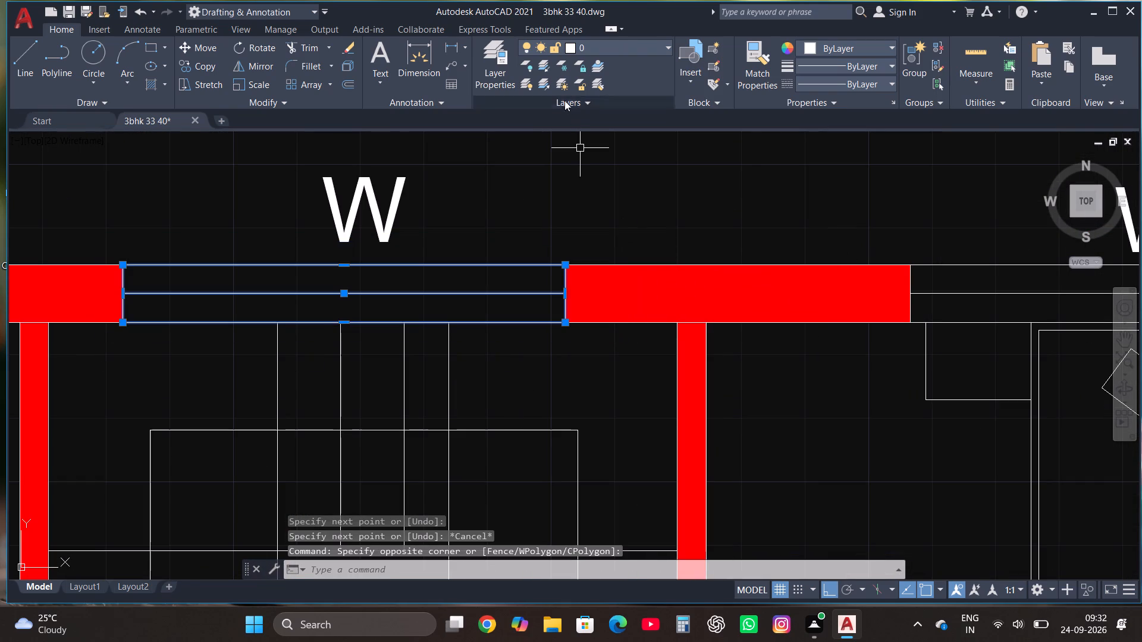
{"action": "left_click", "coordinate": [622, 49]}
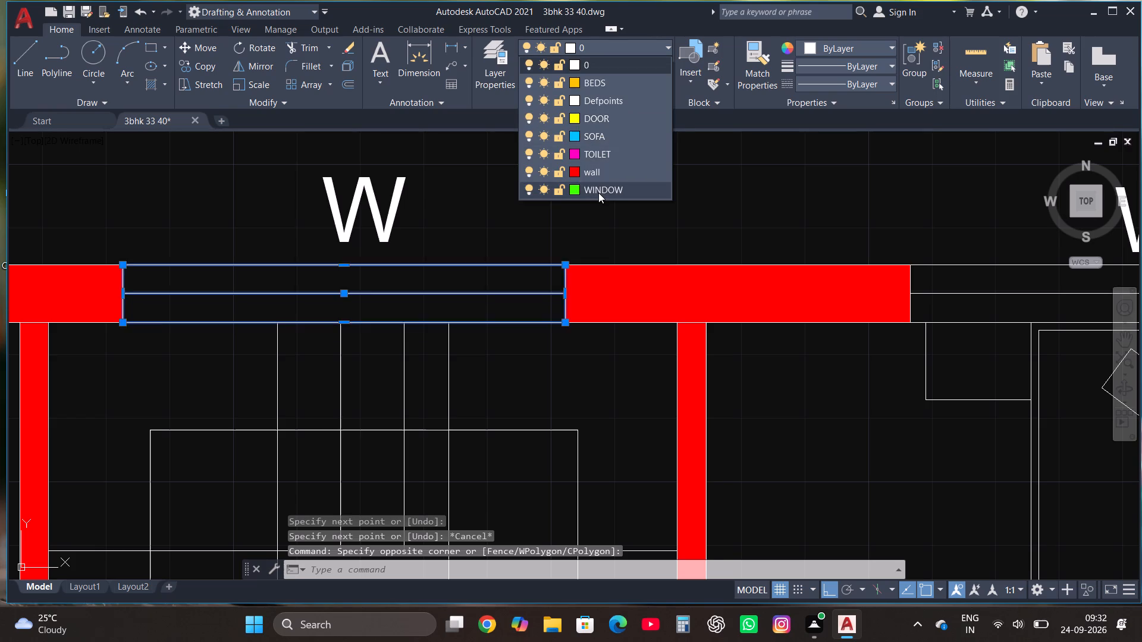
{"action": "left_click", "coordinate": [598, 193]}
{"action": "key", "text": "Escape"}
Assign the upper-right bedroom's top window lines to the WINDOW layer.
{"action": "scroll", "coordinate": [602, 237], "scroll_direction": "down", "scroll_amount": 2}
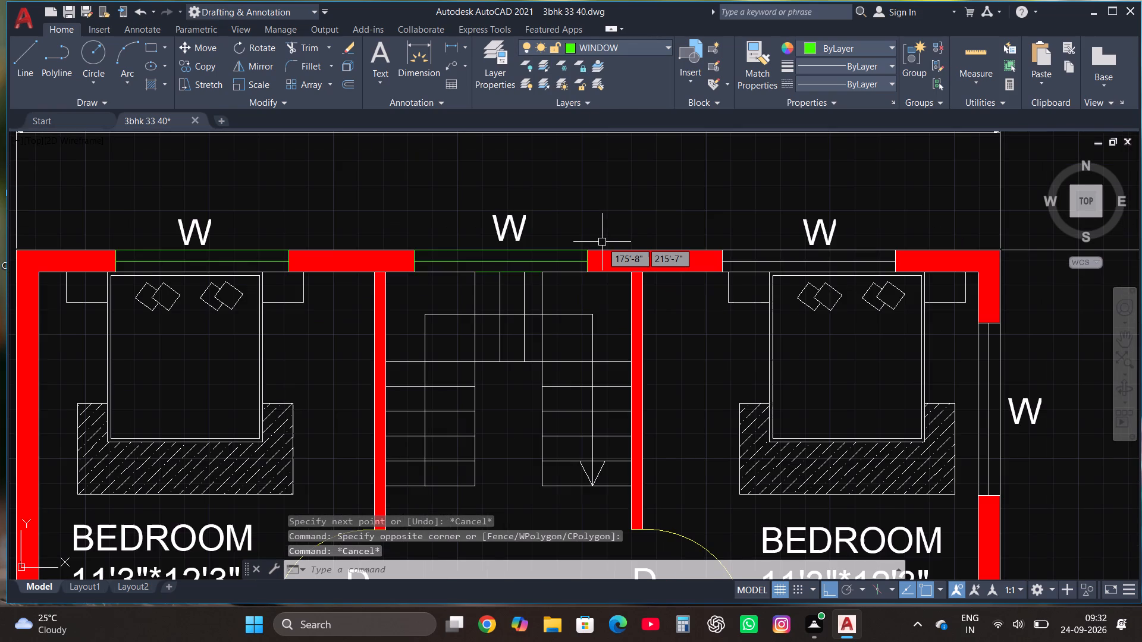
{"action": "scroll", "coordinate": [602, 242], "scroll_direction": "down", "scroll_amount": 1}
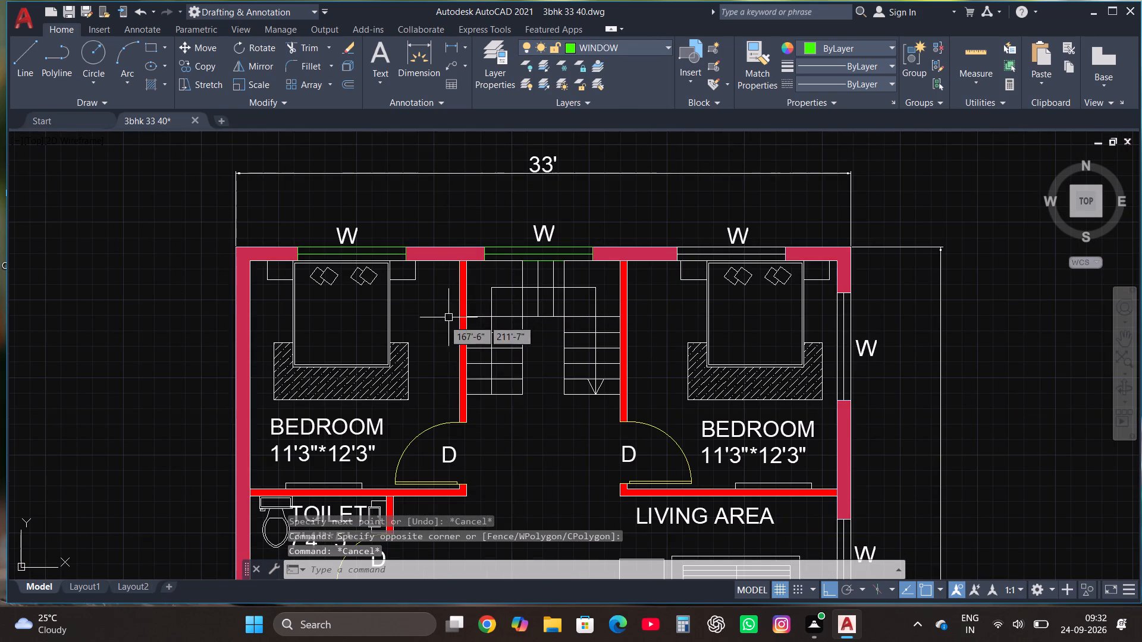
{"action": "scroll", "coordinate": [618, 226], "scroll_direction": "down", "scroll_amount": 1}
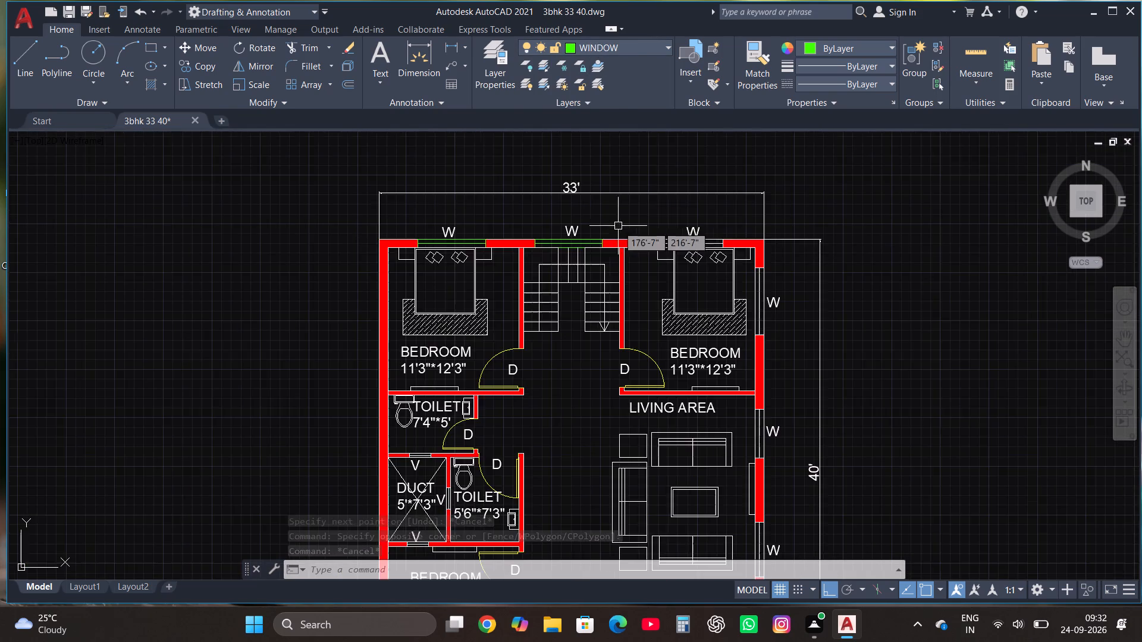
{"action": "scroll", "coordinate": [670, 227], "scroll_direction": "up", "scroll_amount": 2}
{"action": "scroll", "coordinate": [800, 263], "scroll_direction": "up", "scroll_amount": 2}
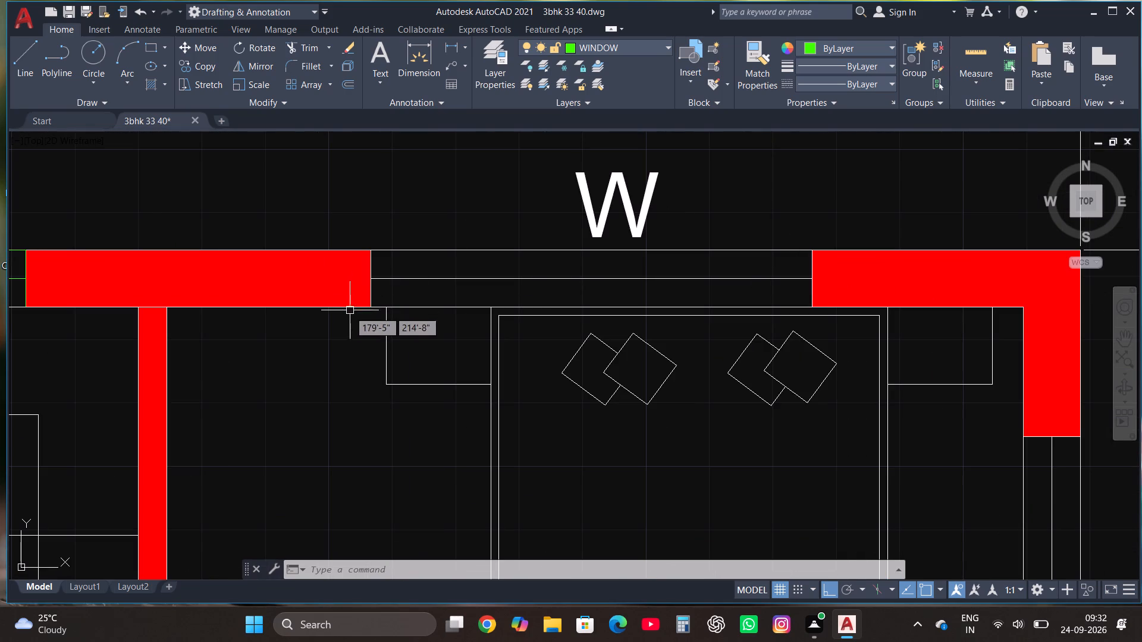
{"action": "left_click", "coordinate": [346, 321]}
{"action": "left_click", "coordinate": [839, 244]}
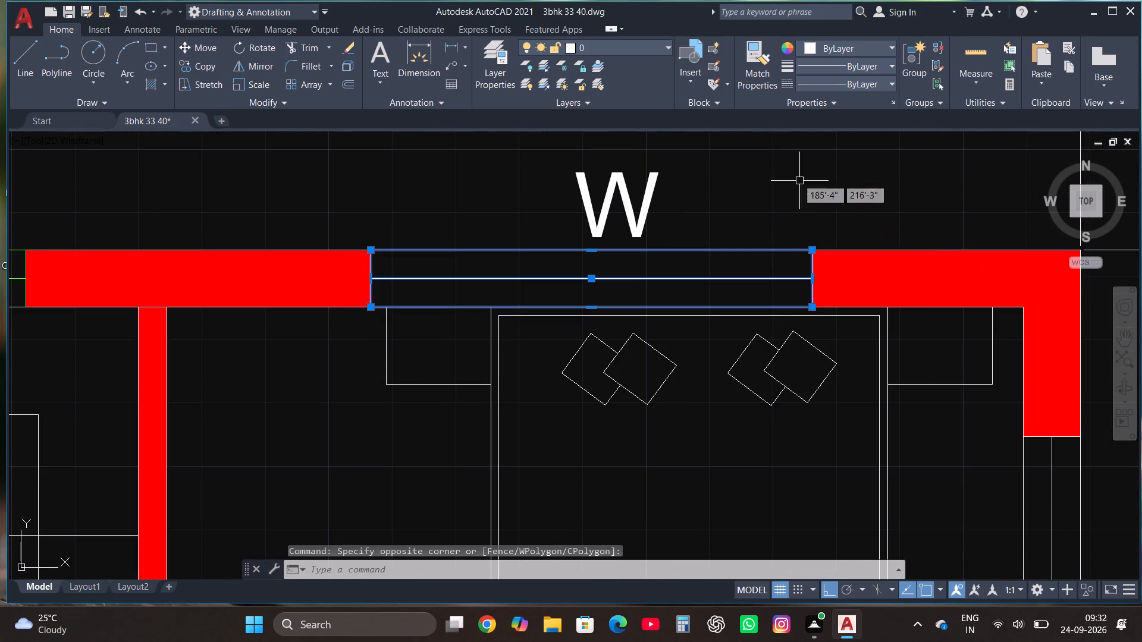
{"action": "left_click", "coordinate": [584, 51]}
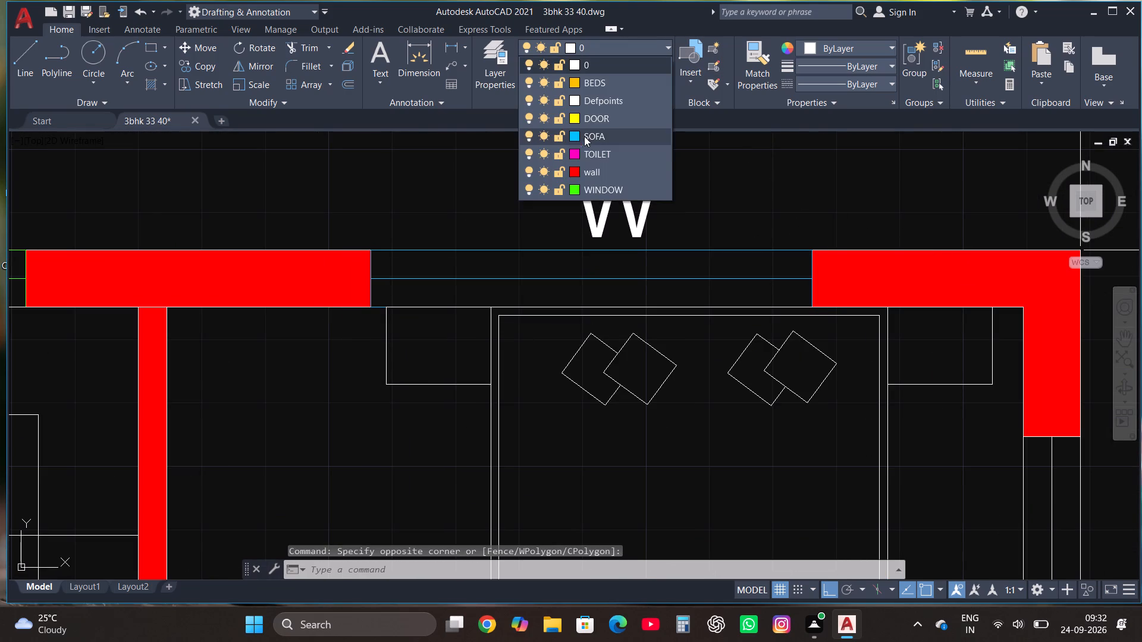
{"action": "left_click", "coordinate": [588, 184]}
{"action": "scroll", "coordinate": [480, 193], "scroll_direction": "down", "scroll_amount": 3}
{"action": "key", "text": "Escape"}
Assign the lines of the upper-right bedroom's window in the right outer wall to the WINDOW layer.
{"action": "scroll", "coordinate": [613, 358], "scroll_direction": "up", "scroll_amount": 2}
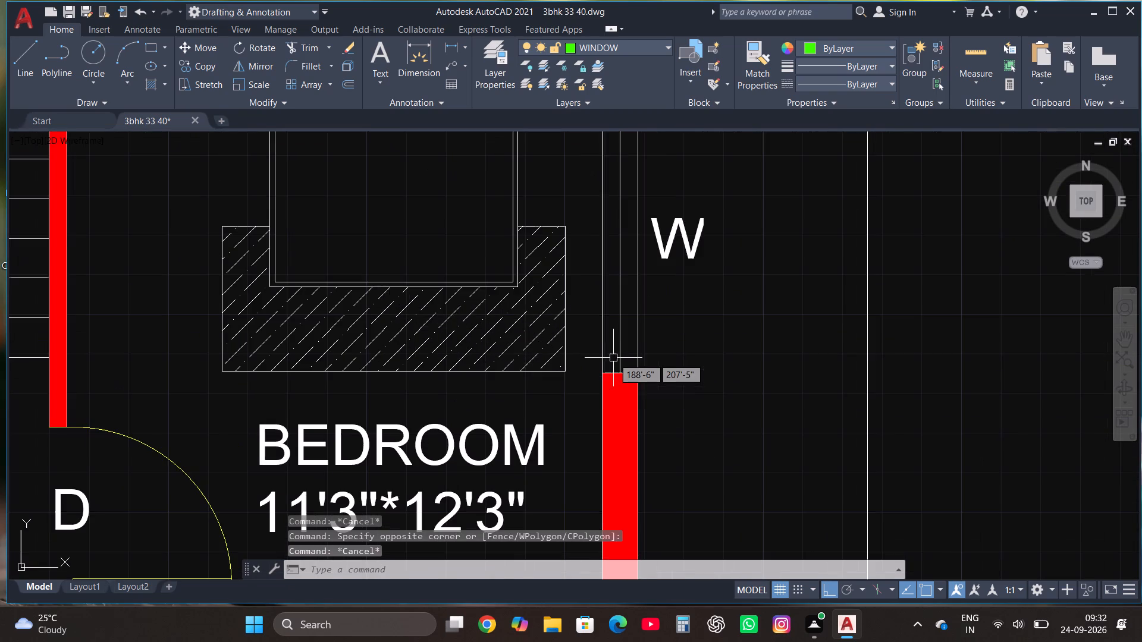
{"action": "left_click", "coordinate": [586, 379]}
{"action": "scroll", "coordinate": [586, 379], "scroll_direction": "down", "scroll_amount": 3}
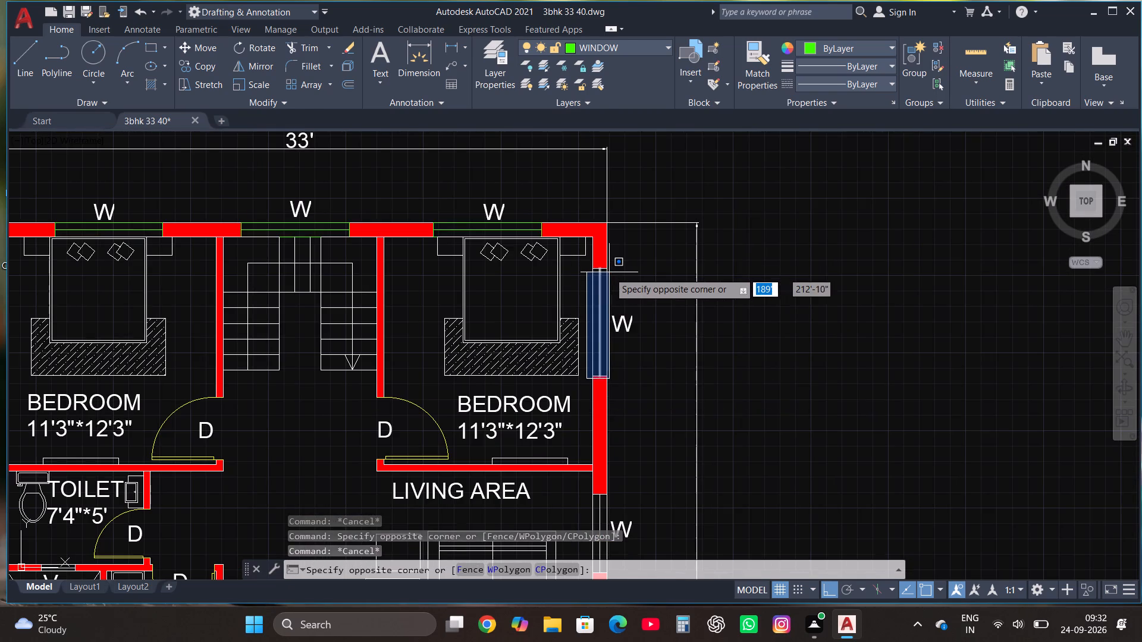
{"action": "left_click", "coordinate": [609, 264]}
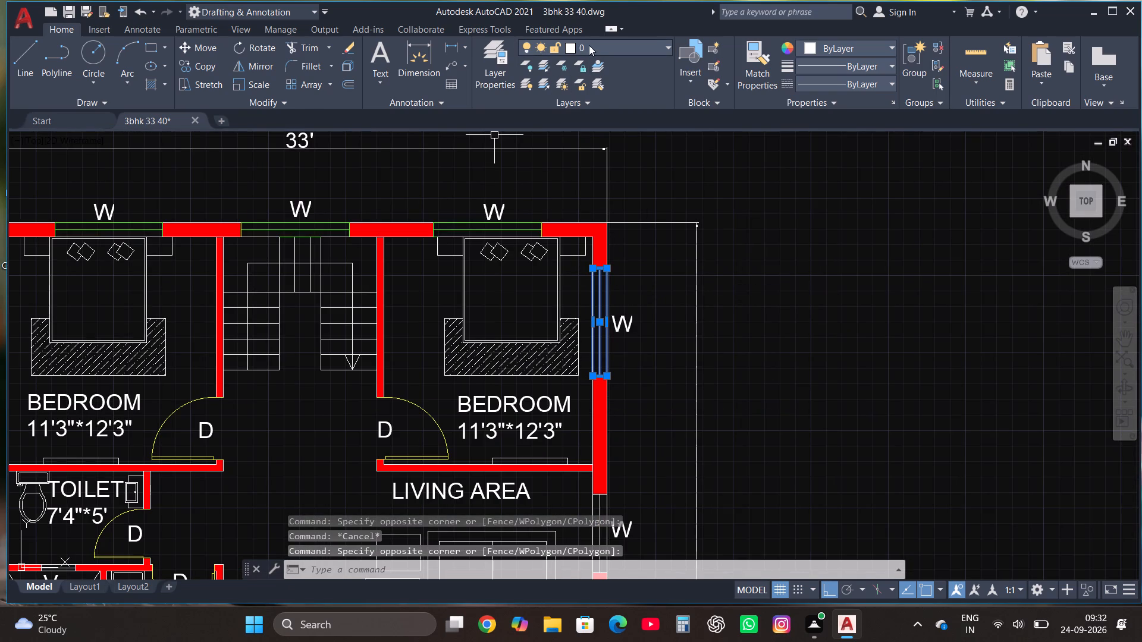
{"action": "left_click", "coordinate": [591, 45]}
{"action": "left_click", "coordinate": [605, 188]}
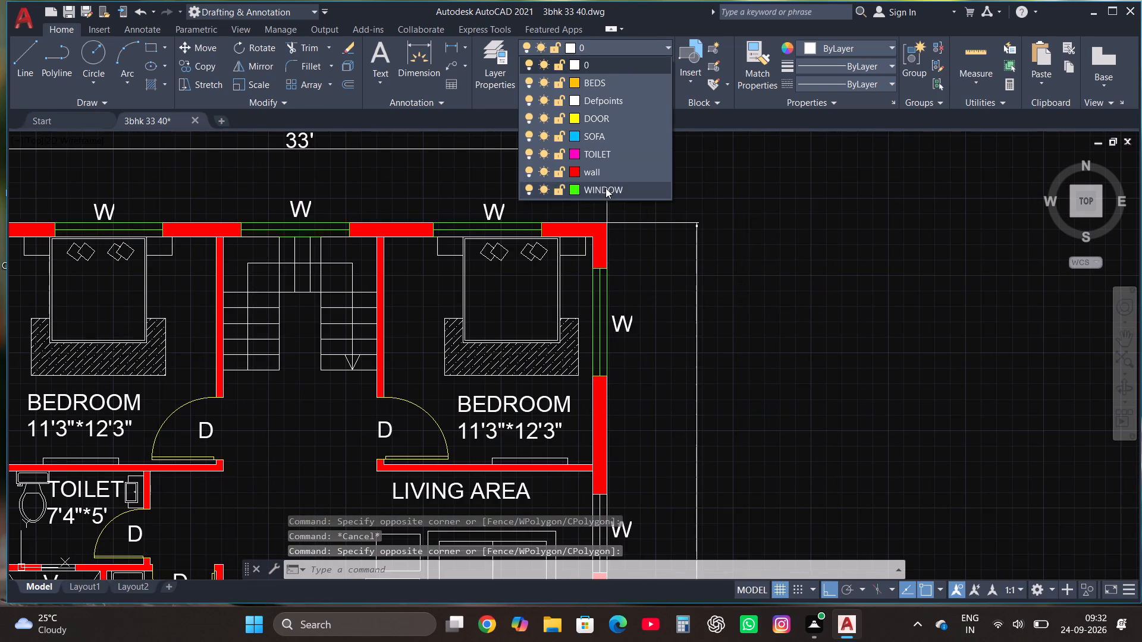
{"action": "scroll", "coordinate": [592, 190], "scroll_direction": "down", "scroll_amount": 3}
{"action": "key", "text": "Escape"}
Assign the lines of the living area's upper window in the right outer wall to the WINDOW layer.
{"action": "scroll", "coordinate": [589, 272], "scroll_direction": "up", "scroll_amount": 2}
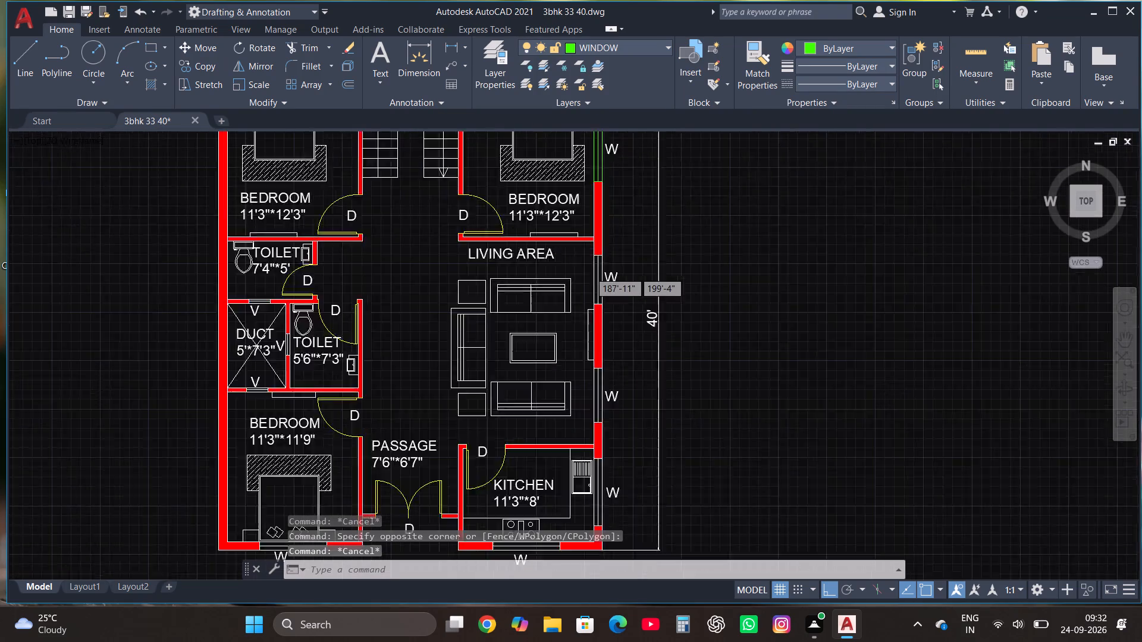
{"action": "scroll", "coordinate": [589, 272], "scroll_direction": "up", "scroll_amount": 1}
{"action": "scroll", "coordinate": [592, 323], "scroll_direction": "up", "scroll_amount": 2}
{"action": "left_click", "coordinate": [587, 329]}
{"action": "scroll", "coordinate": [587, 329], "scroll_direction": "down", "scroll_amount": 1}
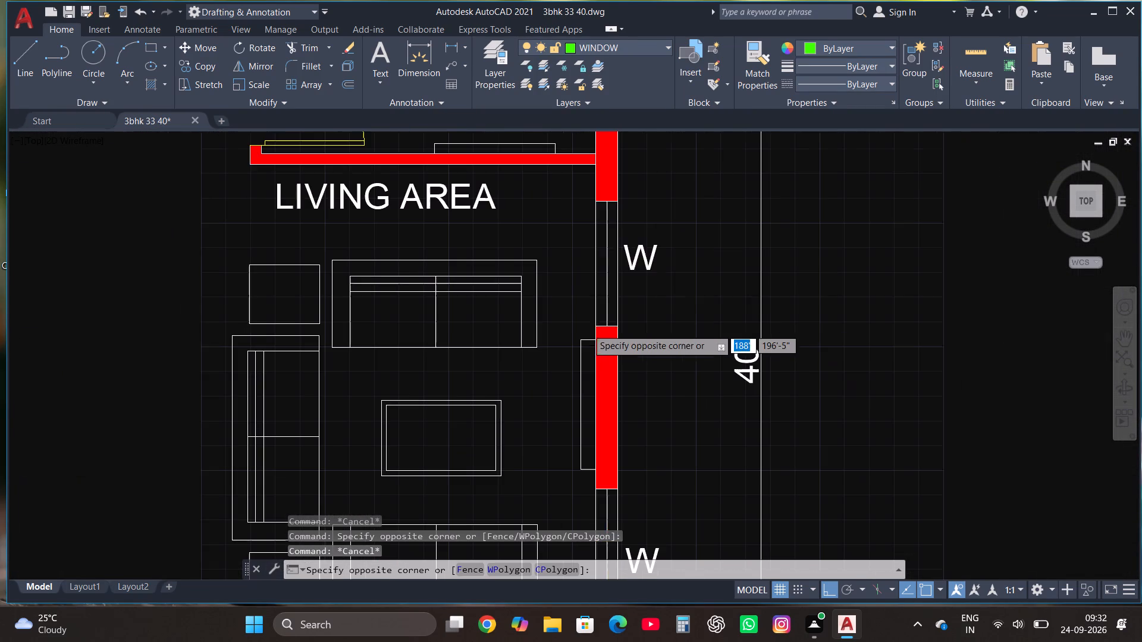
{"action": "left_click", "coordinate": [622, 197]}
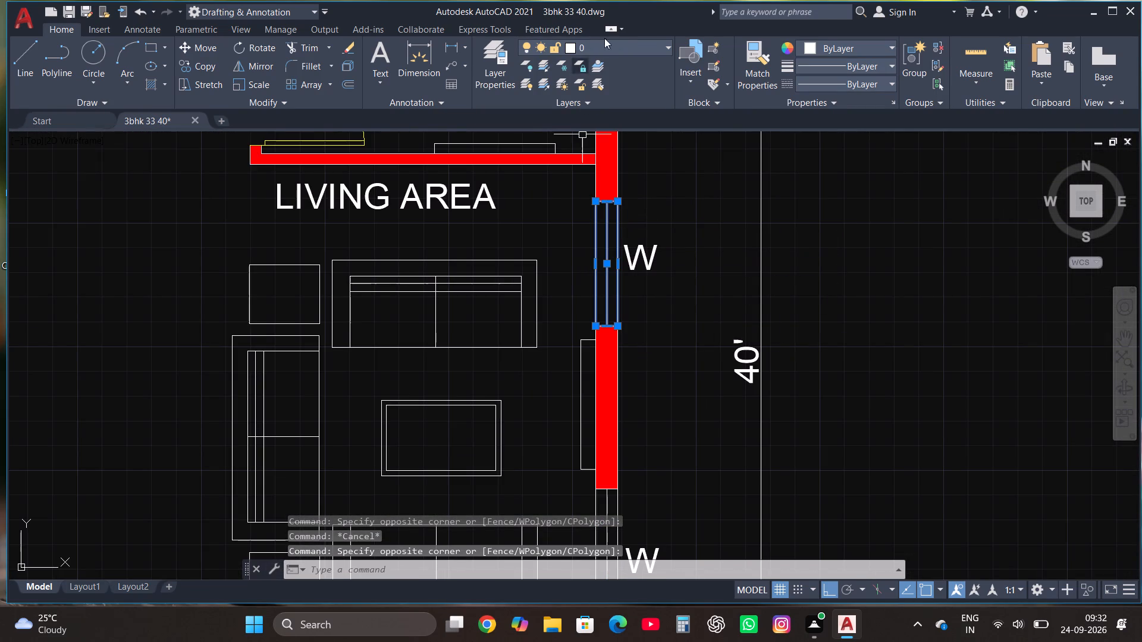
{"action": "left_click", "coordinate": [612, 43]}
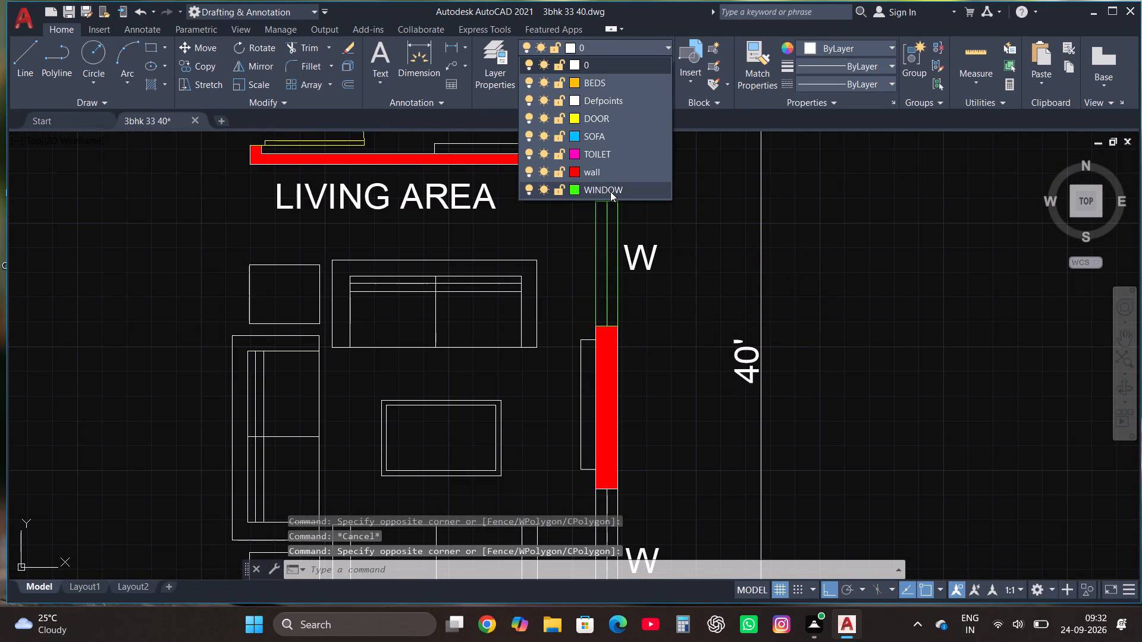
{"action": "left_click", "coordinate": [610, 191]}
{"action": "key", "text": "Escape"}
Assign the lines of the living area's lower window in the right outer wall to the WINDOW layer.
{"action": "scroll", "coordinate": [585, 238], "scroll_direction": "down", "scroll_amount": 3}
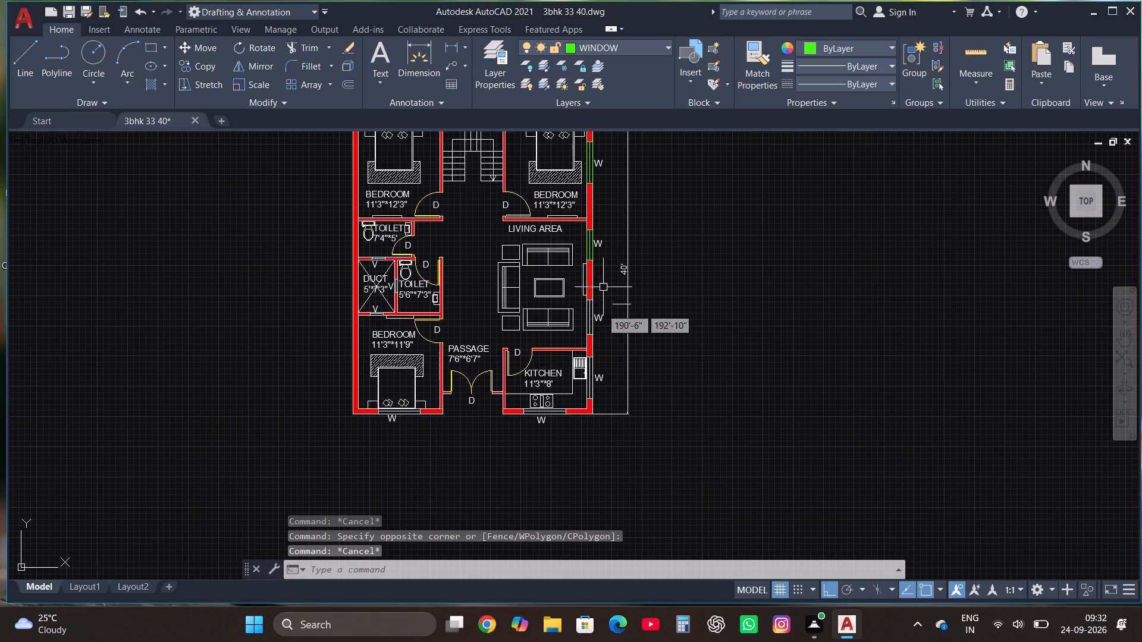
{"action": "scroll", "coordinate": [600, 336], "scroll_direction": "up", "scroll_amount": 2}
{"action": "scroll", "coordinate": [591, 251], "scroll_direction": "up", "scroll_amount": 1}
{"action": "left_click", "coordinate": [538, 396]}
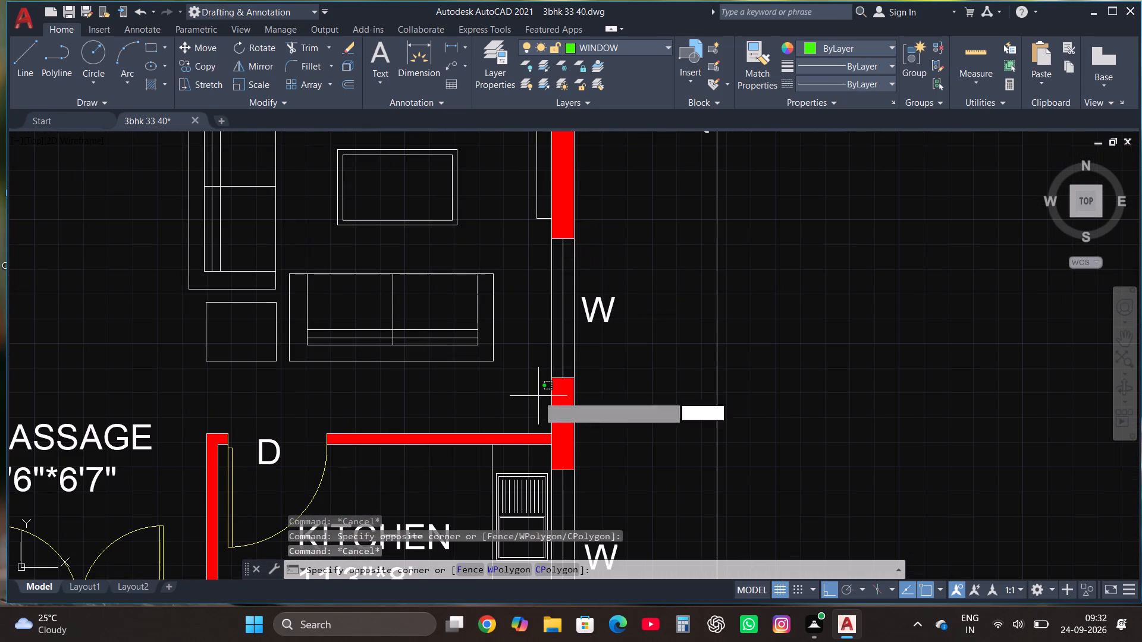
{"action": "left_click", "coordinate": [578, 229]}
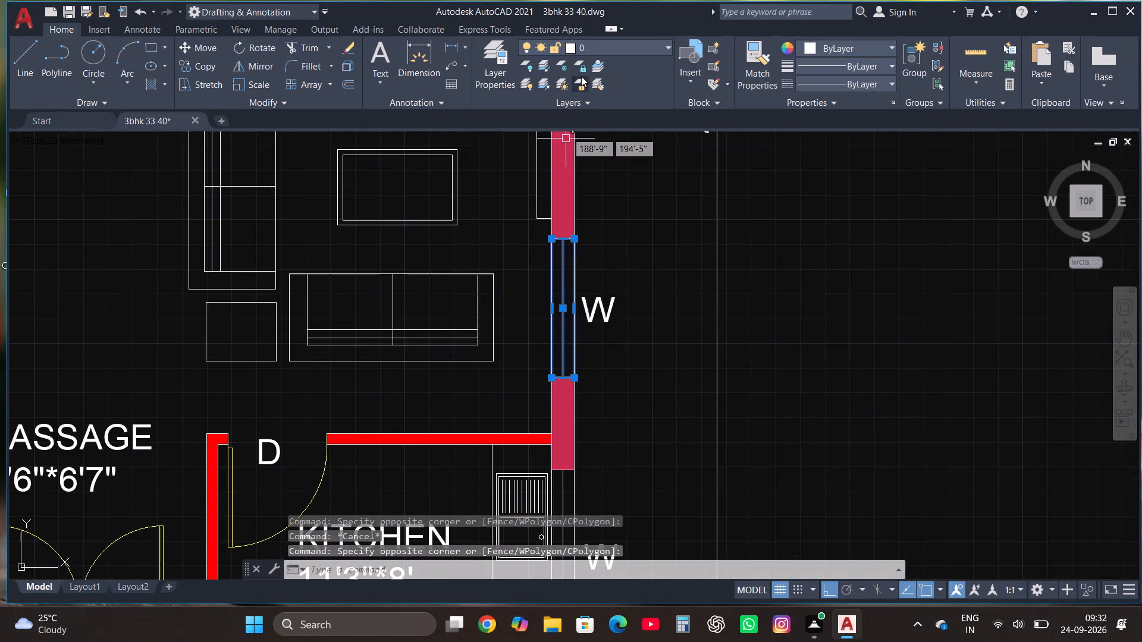
{"action": "left_click", "coordinate": [604, 51]}
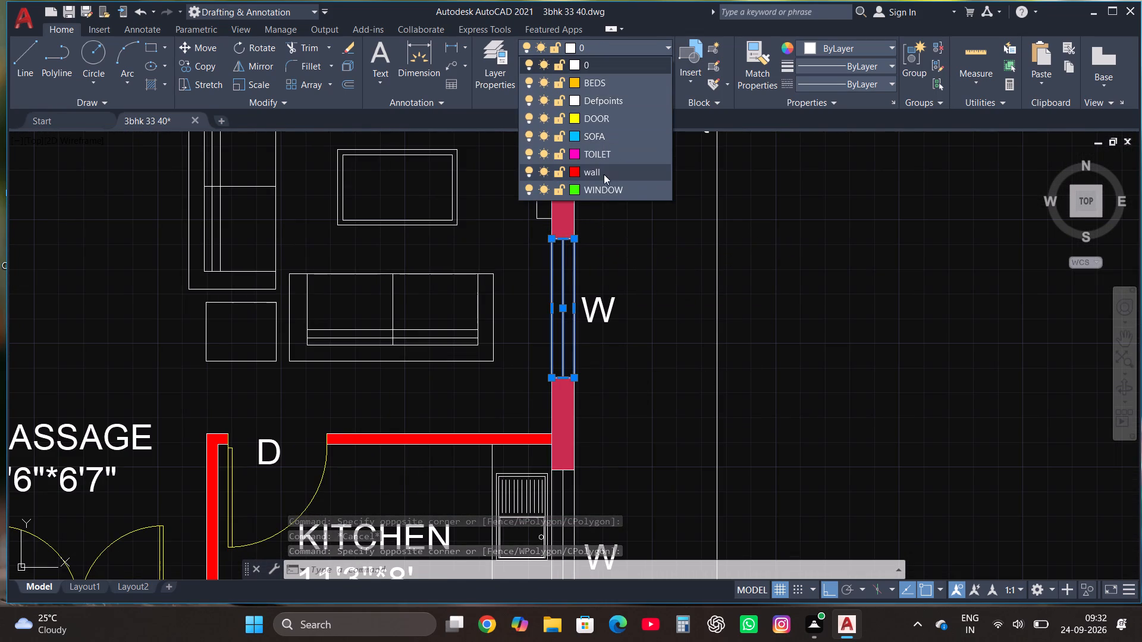
{"action": "left_click", "coordinate": [600, 197]}
{"action": "key", "text": "Escape"}
Assign the lines of the kitchen's window beside the sink in the right outer wall to the WINDOW layer.
{"action": "scroll", "coordinate": [599, 197], "scroll_direction": "down", "scroll_amount": 2}
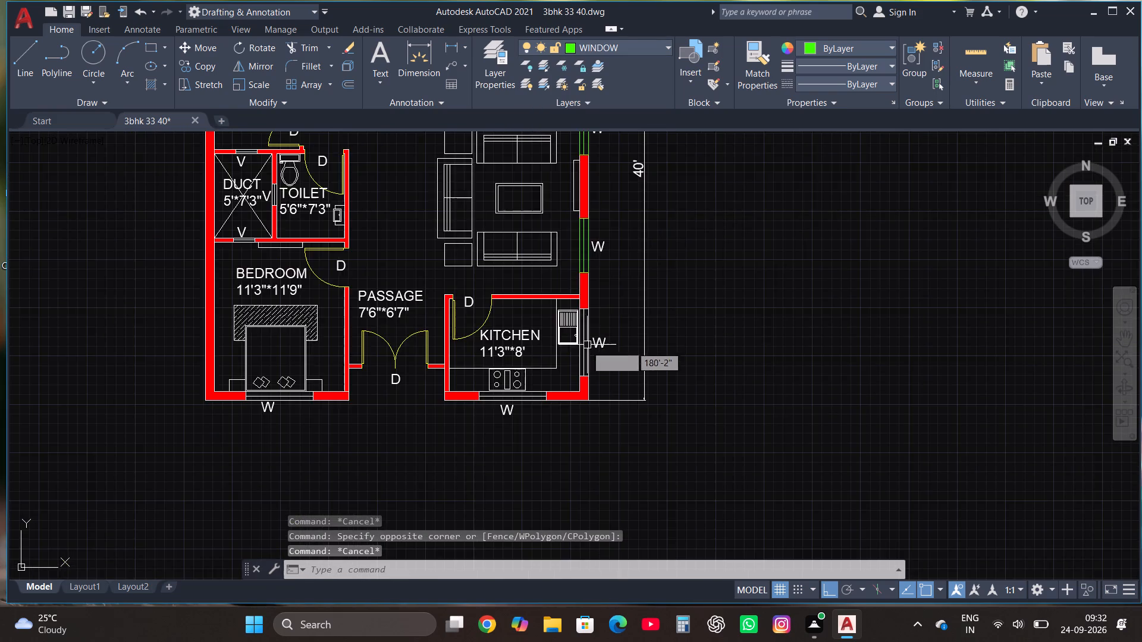
{"action": "scroll", "coordinate": [584, 350], "scroll_direction": "up", "scroll_amount": 3}
{"action": "left_click", "coordinate": [554, 470]}
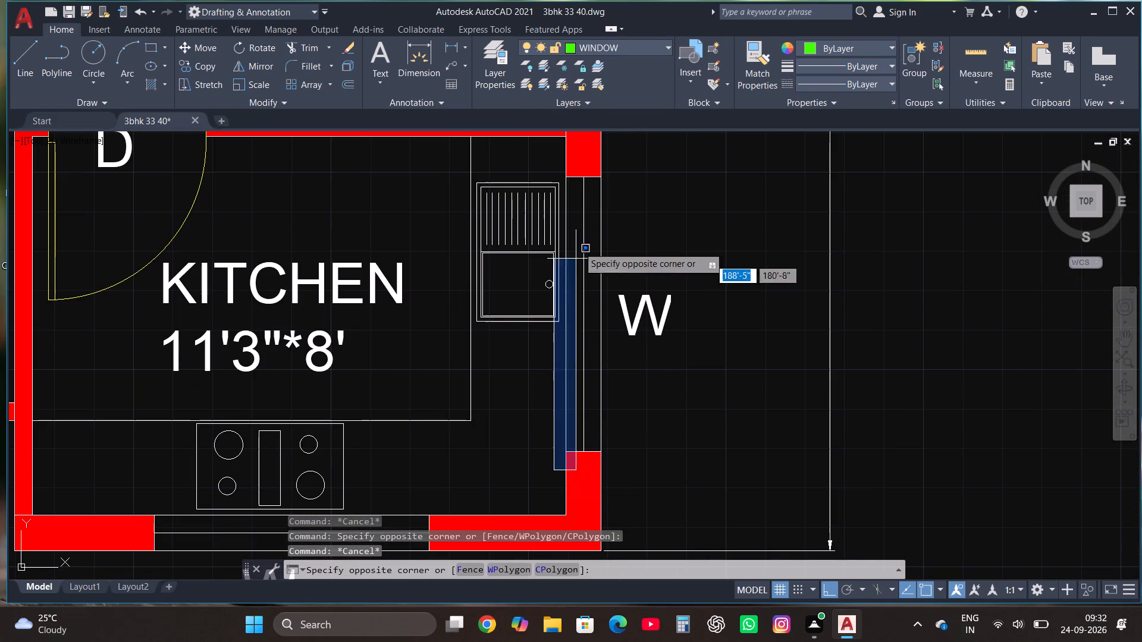
{"action": "left_click", "coordinate": [609, 171]}
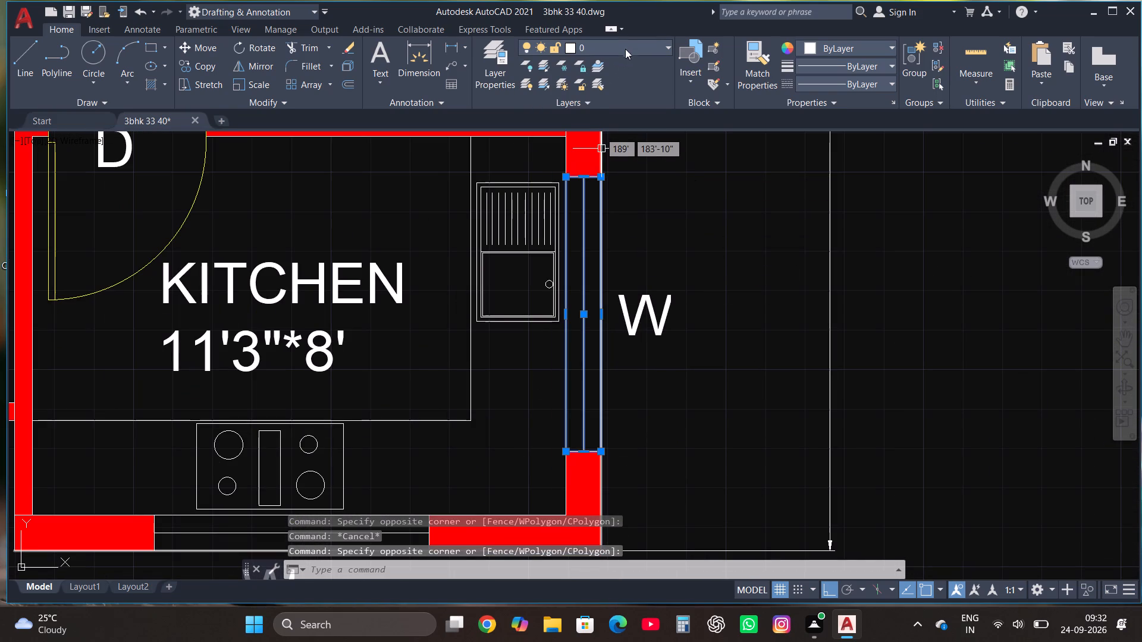
{"action": "left_click", "coordinate": [629, 43]}
{"action": "left_click", "coordinate": [614, 194]}
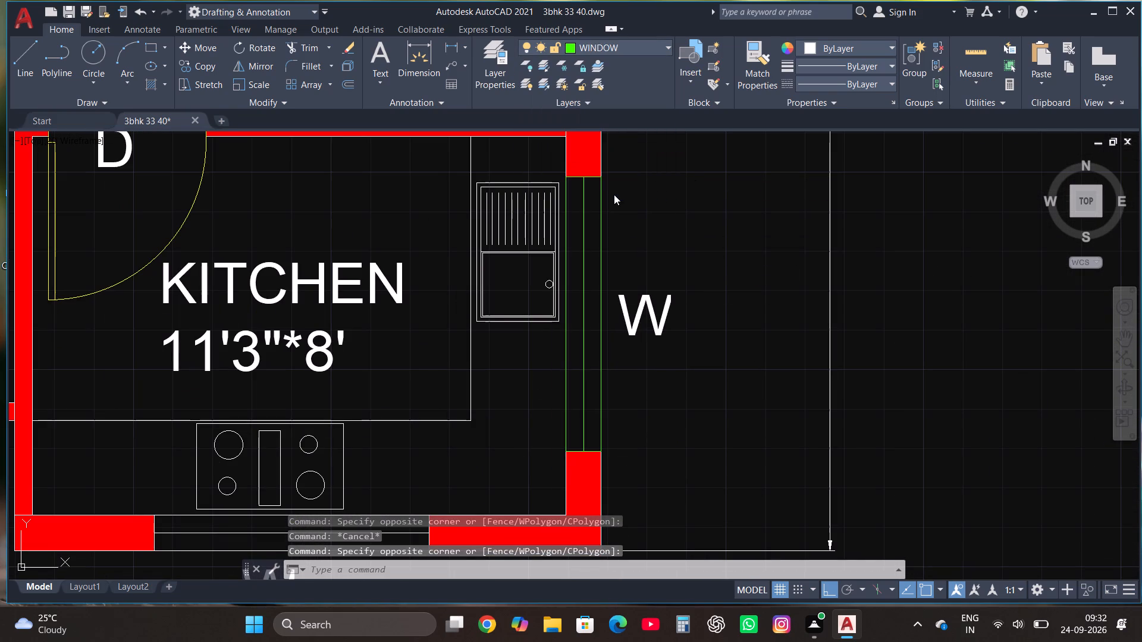
{"action": "key", "text": "Escape"}
Assign the lines of the kitchen's window below the stove in the bottom outer wall to the WINDOW layer.
{"action": "scroll", "coordinate": [634, 242], "scroll_direction": "down", "scroll_amount": 3}
{"action": "scroll", "coordinate": [563, 302], "scroll_direction": "up", "scroll_amount": 3}
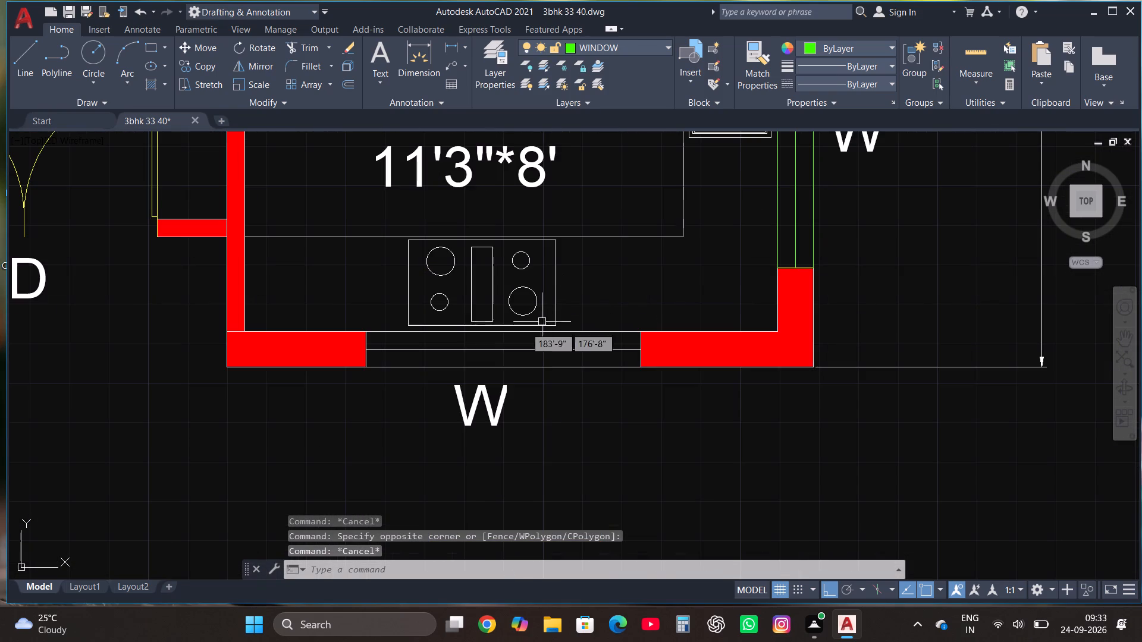
{"action": "left_click", "coordinate": [350, 383]}
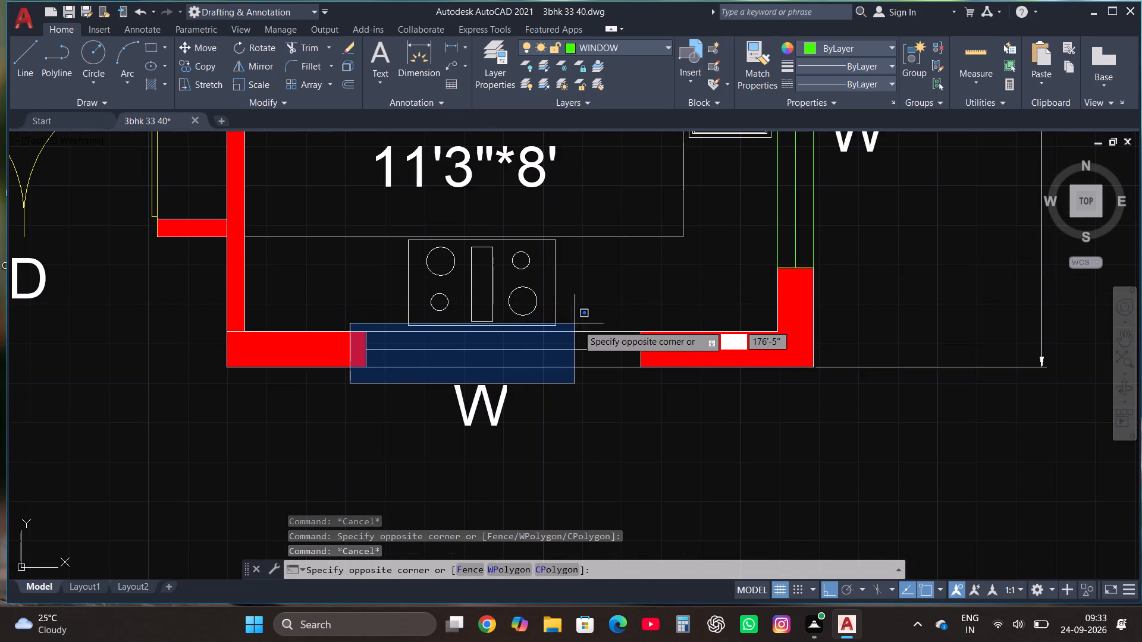
{"action": "left_click", "coordinate": [644, 325]}
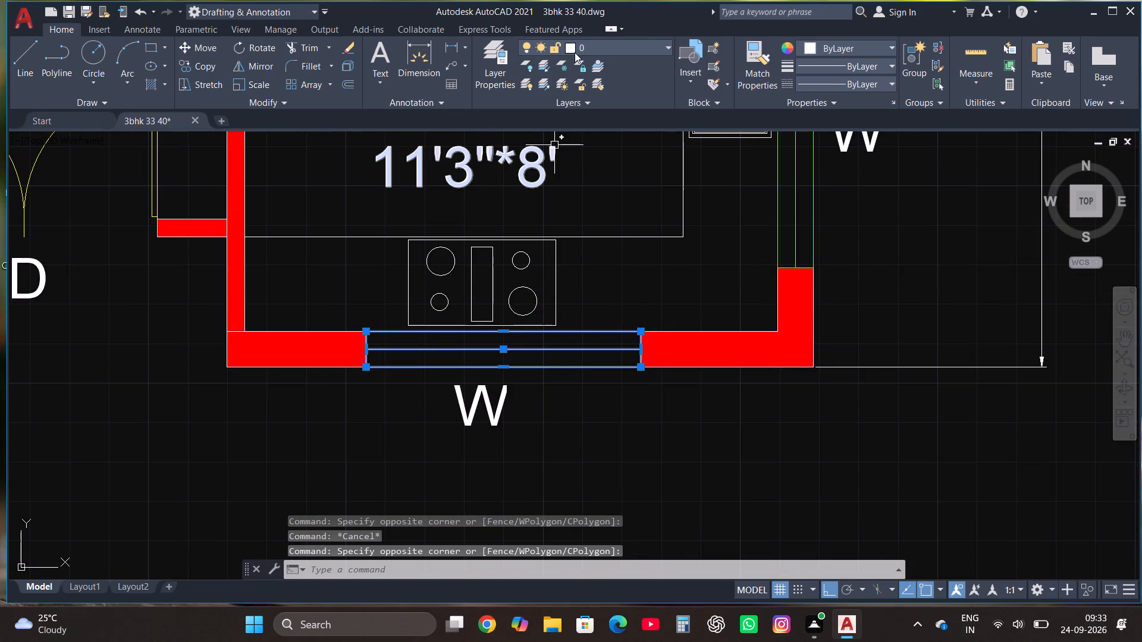
{"action": "left_click", "coordinate": [576, 51]}
{"action": "left_click", "coordinate": [591, 190]}
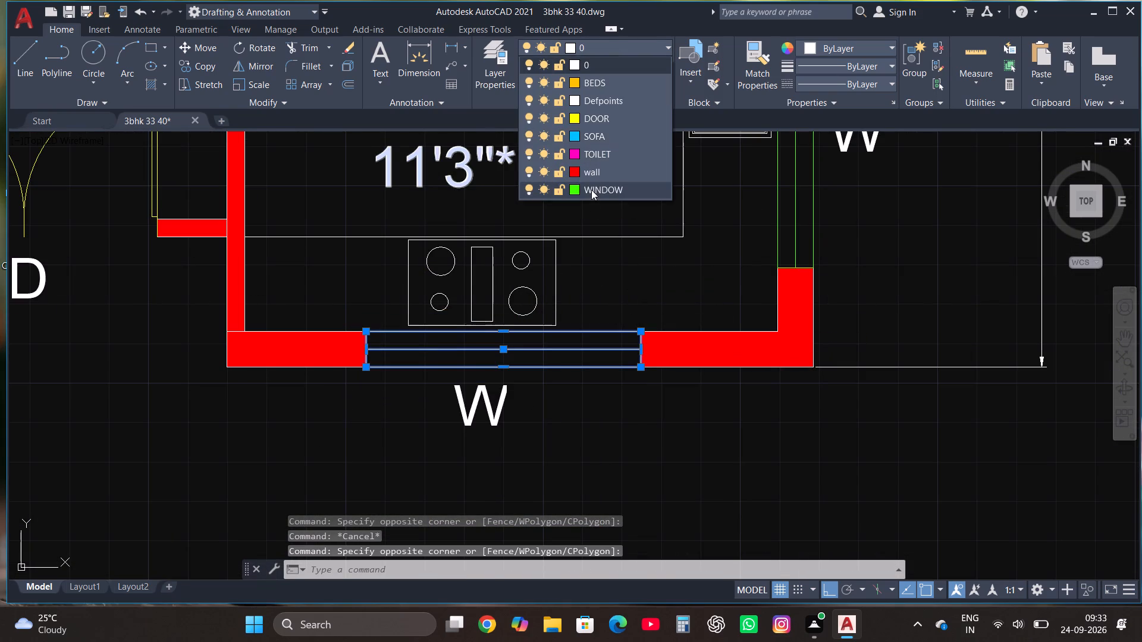
{"action": "key", "text": "Escape"}
Assign the lines of the lower-left bedroom's window in the bottom outer wall to the WINDOW layer.
{"action": "scroll", "coordinate": [573, 360], "scroll_direction": "down", "scroll_amount": 4}
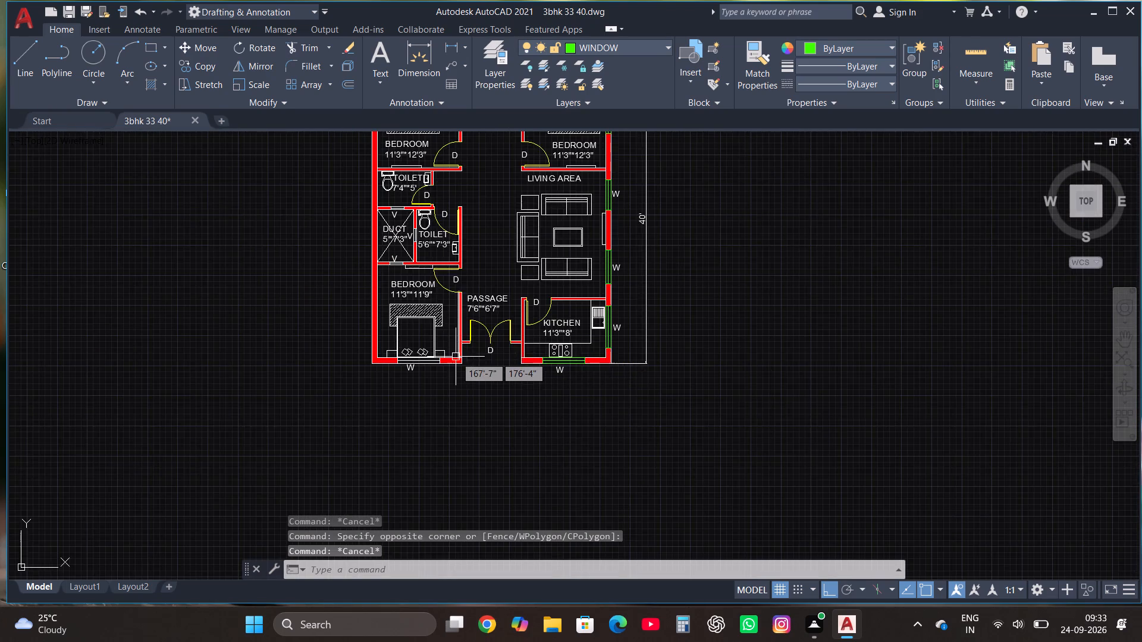
{"action": "scroll", "coordinate": [456, 357], "scroll_direction": "up", "scroll_amount": 3}
{"action": "scroll", "coordinate": [131, 391], "scroll_direction": "up", "scroll_amount": 1}
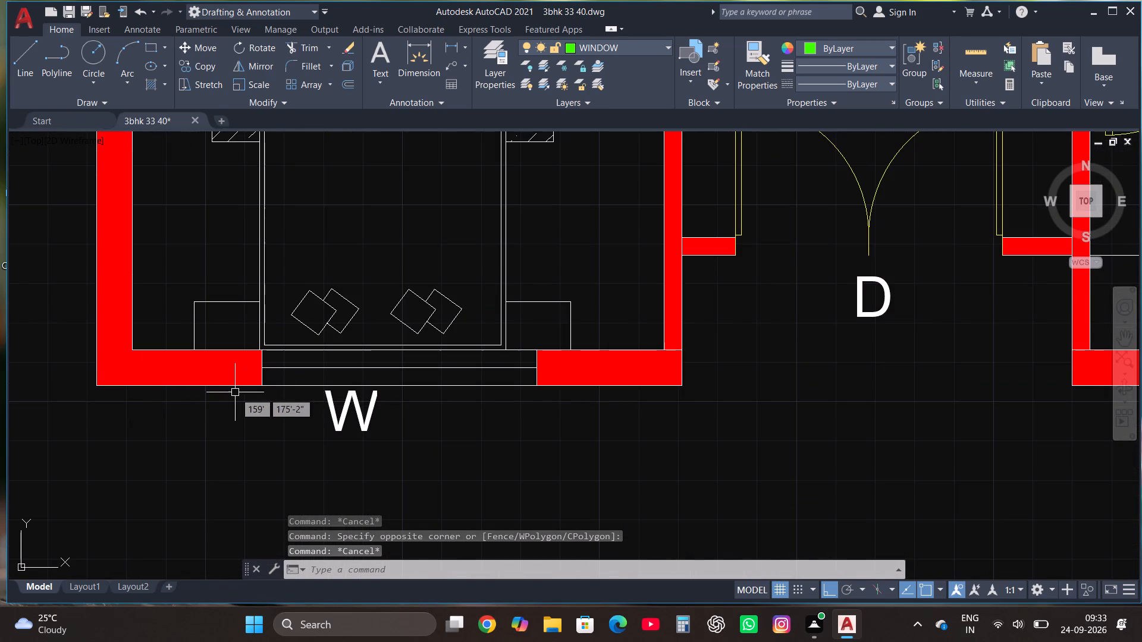
{"action": "left_click", "coordinate": [244, 395]}
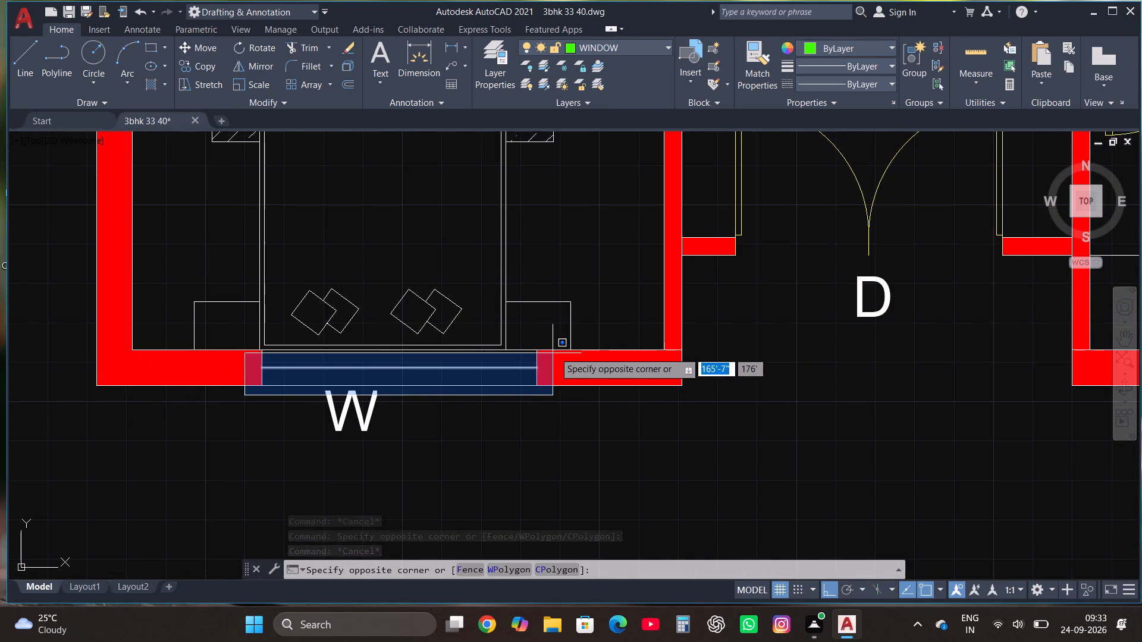
{"action": "left_click", "coordinate": [566, 348]}
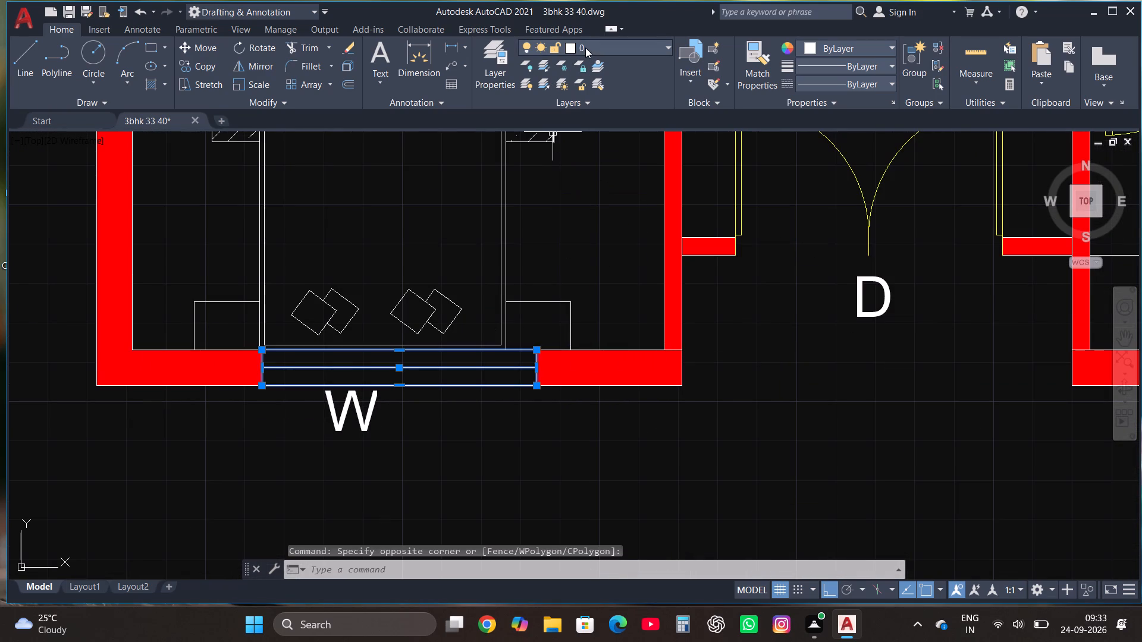
{"action": "left_click", "coordinate": [585, 48]}
{"action": "left_click", "coordinate": [589, 188]}
{"action": "key", "text": "Escape"}
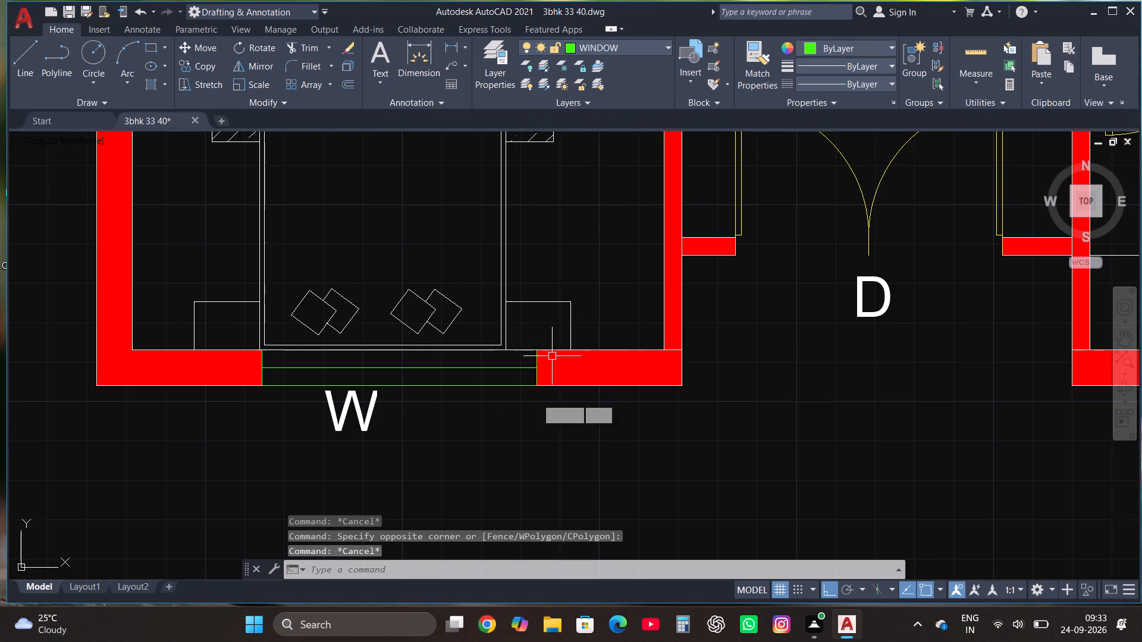
Assign the lines of the ventilator between the duct and the lower bedroom to the WINDOW layer.
{"action": "scroll", "coordinate": [531, 432], "scroll_direction": "down", "scroll_amount": 3}
{"action": "scroll", "coordinate": [510, 377], "scroll_direction": "down", "scroll_amount": 1}
{"action": "scroll", "coordinate": [462, 265], "scroll_direction": "up", "scroll_amount": 2}
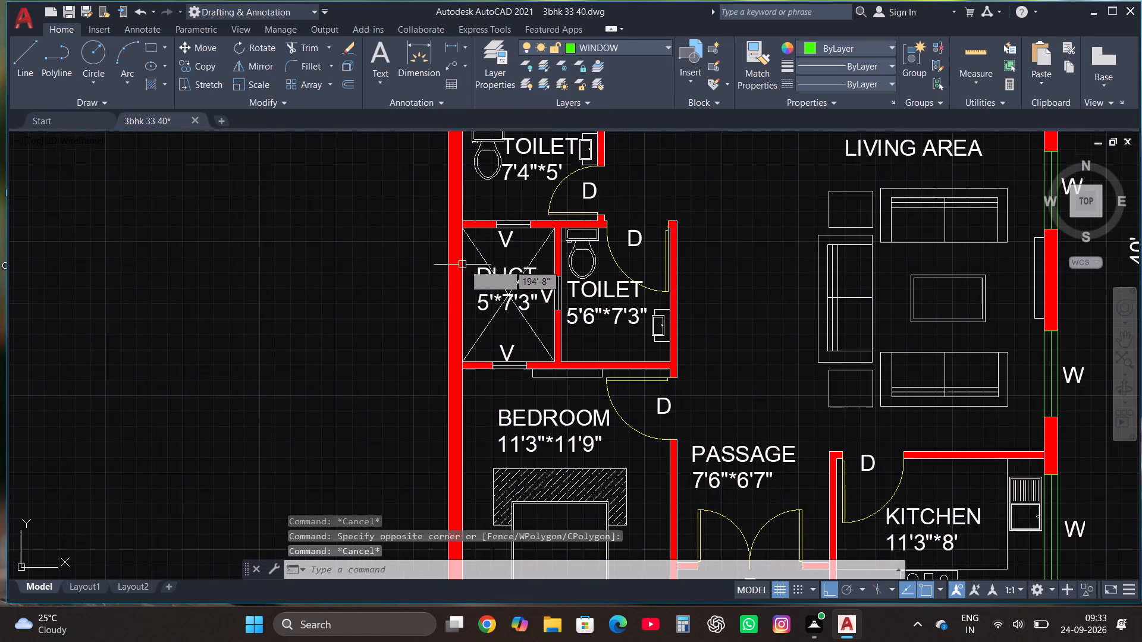
{"action": "scroll", "coordinate": [484, 364], "scroll_direction": "up", "scroll_amount": 2}
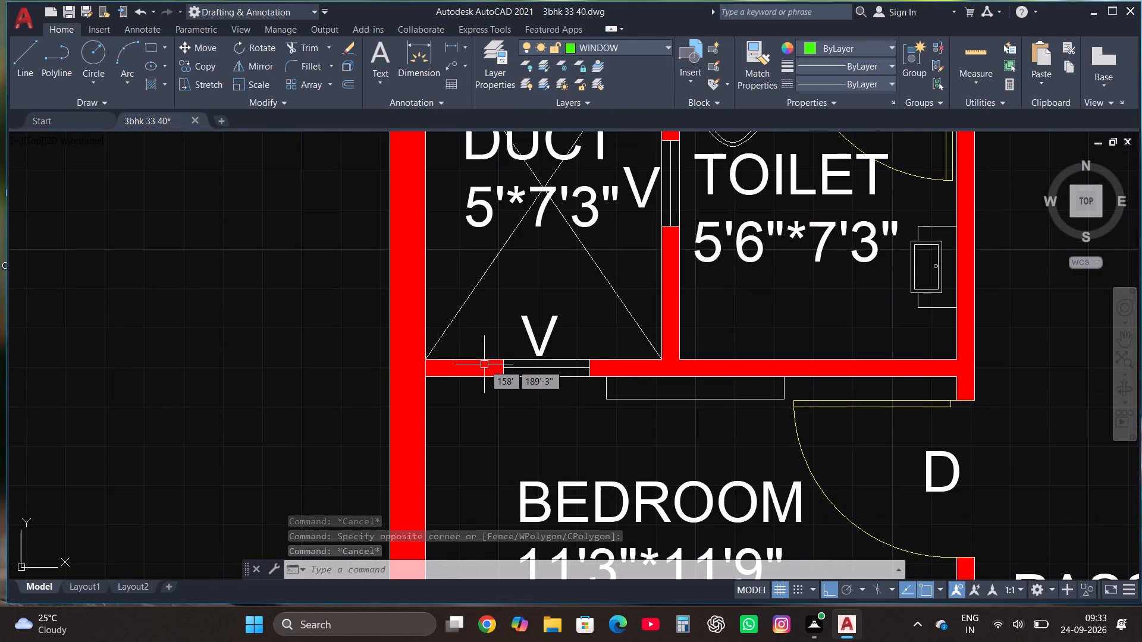
{"action": "left_click", "coordinate": [494, 386]}
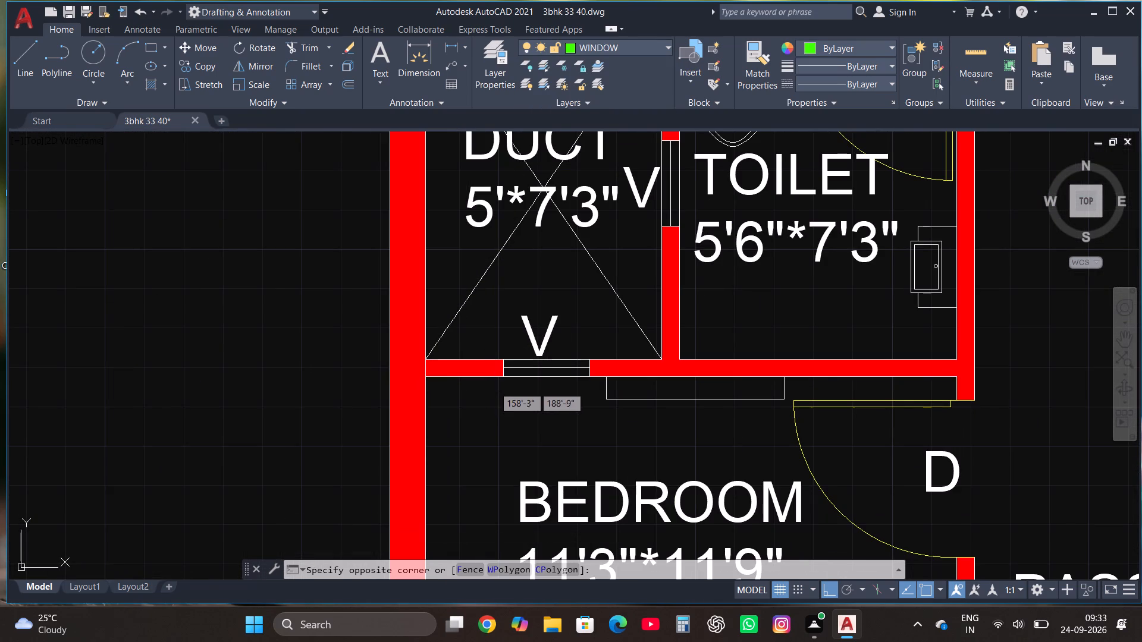
{"action": "left_click", "coordinate": [614, 351]}
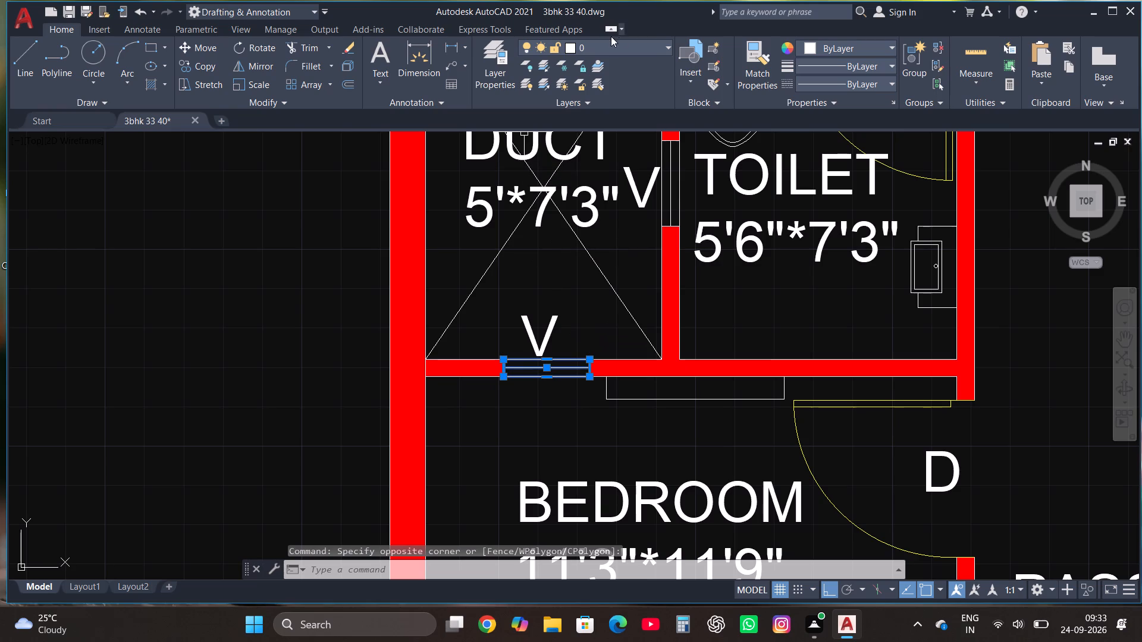
{"action": "left_click", "coordinate": [605, 48]}
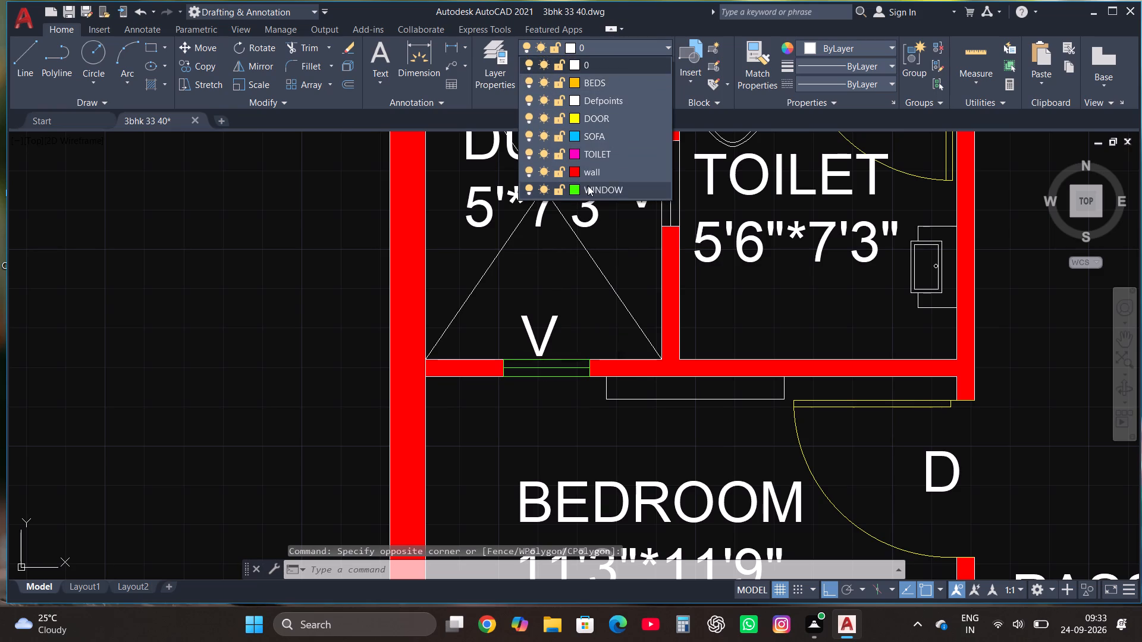
{"action": "left_click", "coordinate": [588, 185]}
Assign the lines of the ventilator between the duct and the 7'4"*5' toilet to the WINDOW layer.
{"action": "scroll", "coordinate": [553, 396], "scroll_direction": "down", "scroll_amount": 3}
{"action": "scroll", "coordinate": [561, 283], "scroll_direction": "up", "scroll_amount": 3}
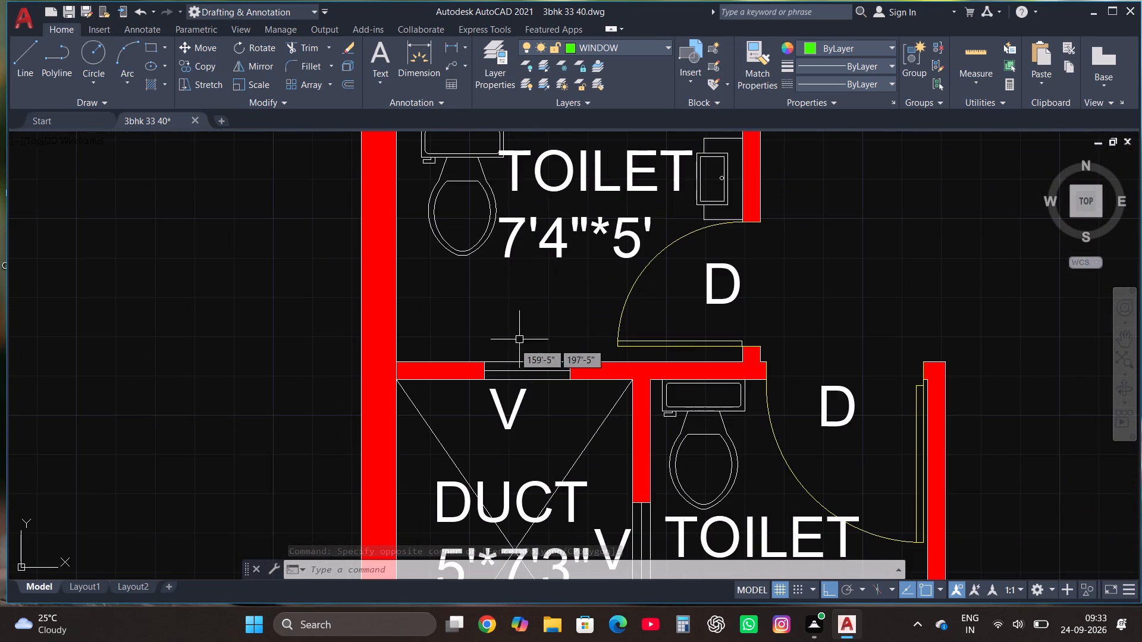
{"action": "scroll", "coordinate": [495, 382], "scroll_direction": "up", "scroll_amount": 1}
{"action": "left_click", "coordinate": [466, 398]}
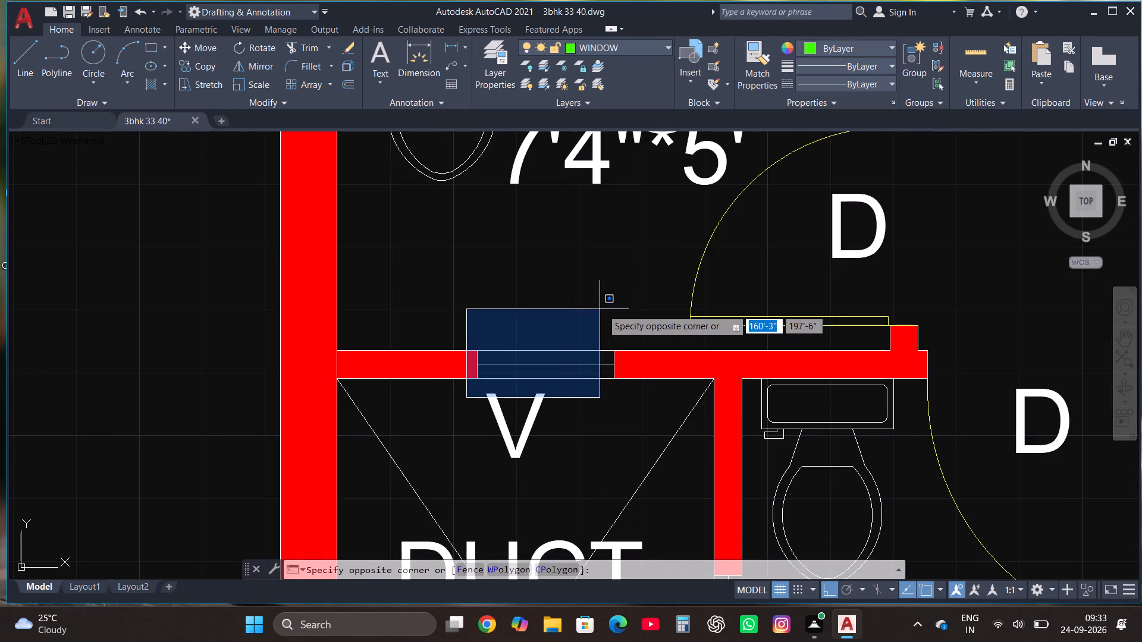
{"action": "left_click", "coordinate": [618, 306]}
{"action": "left_click", "coordinate": [598, 46]}
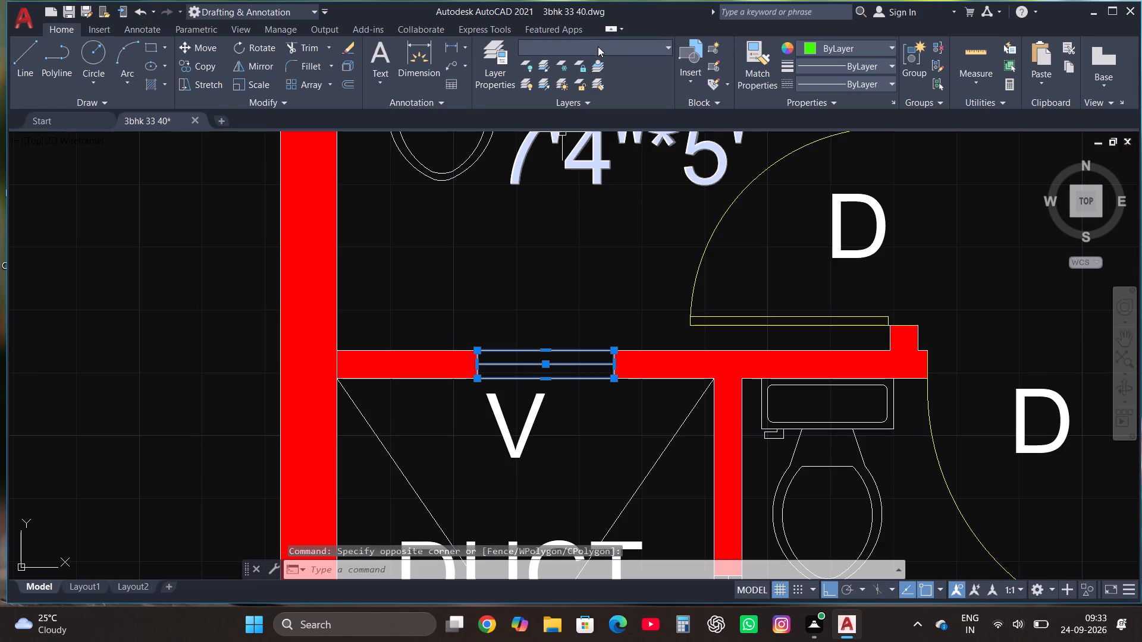
{"action": "left_click", "coordinate": [594, 189]}
{"action": "key", "text": "Escape"}
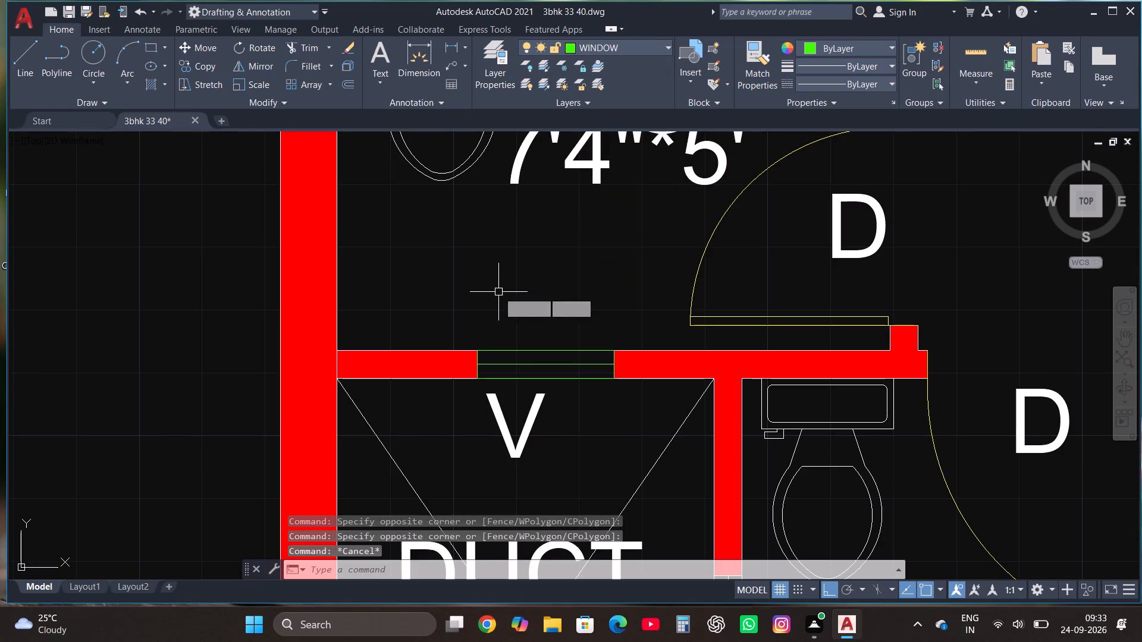
Assign the lines of the ventilator between the duct and the 5'6"*7'3" toilet to the WINDOW layer.
{"action": "scroll", "coordinate": [498, 292], "scroll_direction": "down", "scroll_amount": 3}
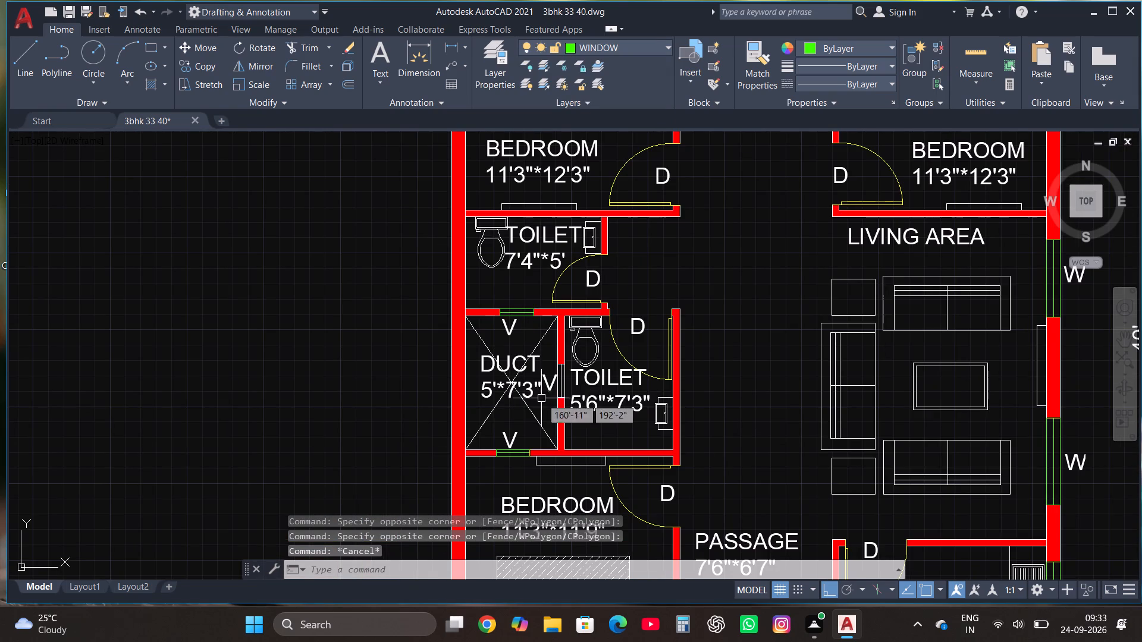
{"action": "scroll", "coordinate": [551, 376], "scroll_direction": "up", "scroll_amount": 3}
{"action": "left_click", "coordinate": [557, 484]}
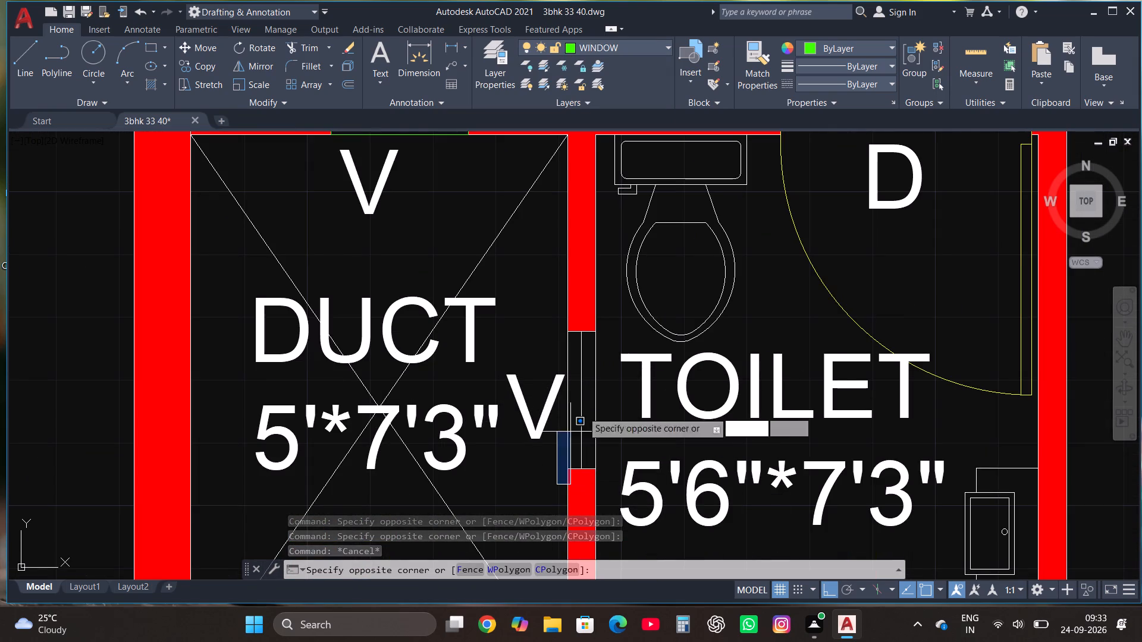
{"action": "left_click", "coordinate": [611, 323]}
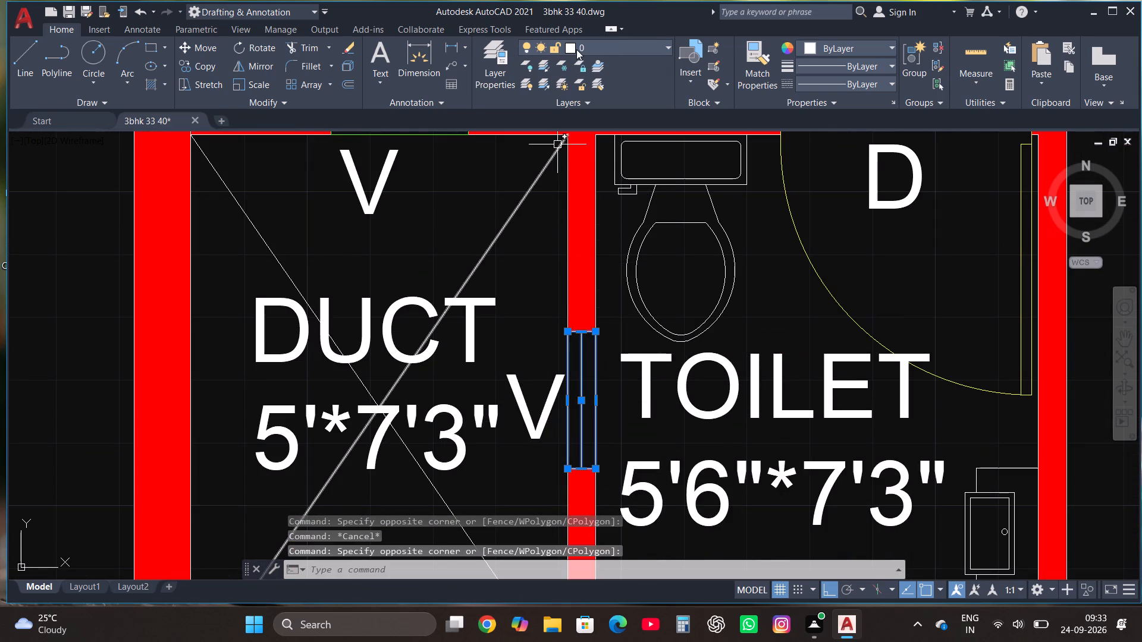
{"action": "left_click", "coordinate": [576, 49]}
{"action": "left_click", "coordinate": [601, 184]}
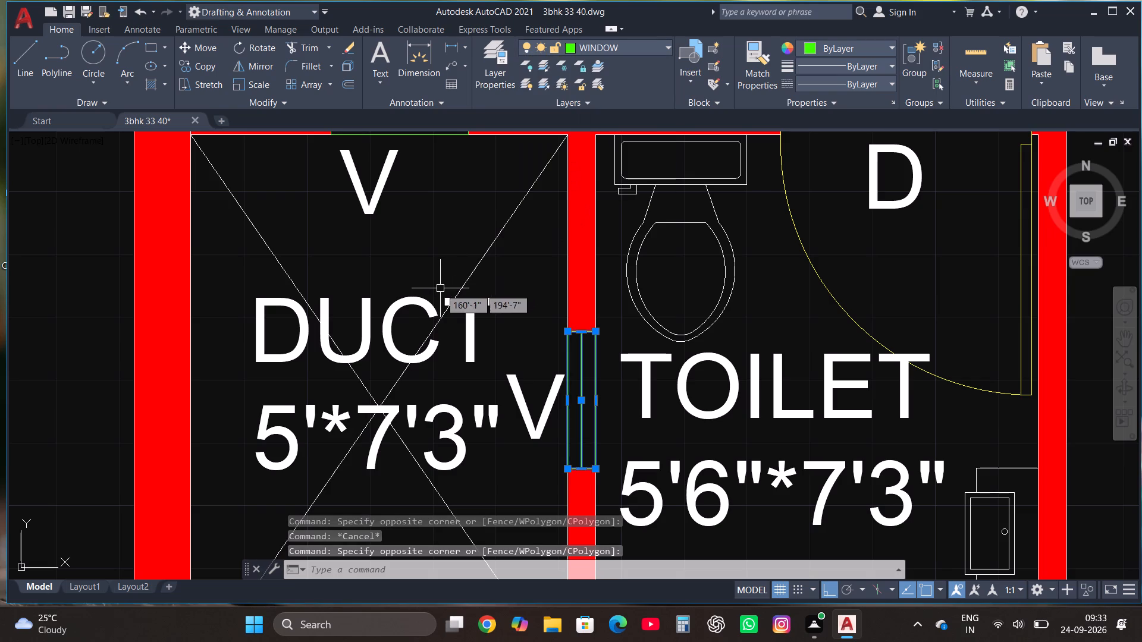
{"action": "key", "text": "Escape"}
Assign the upper-left bedroom's bed, with its pillows, side tables and rug, to the BEDS layer.
{"action": "scroll", "coordinate": [440, 288], "scroll_direction": "down", "scroll_amount": 3}
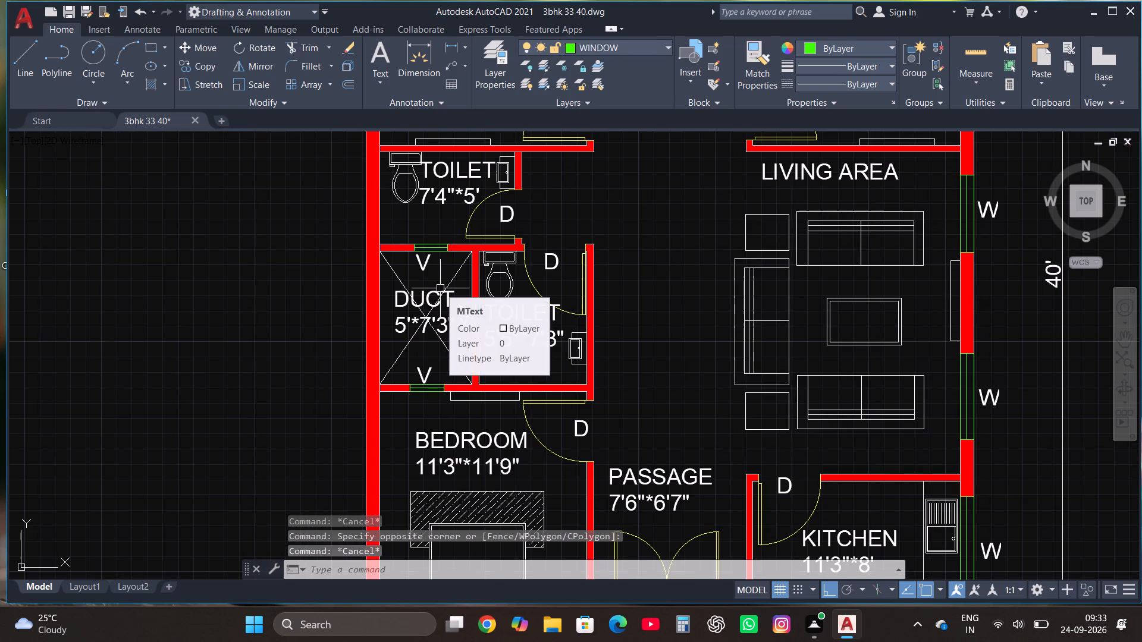
{"action": "scroll", "coordinate": [440, 288], "scroll_direction": "down", "scroll_amount": 1}
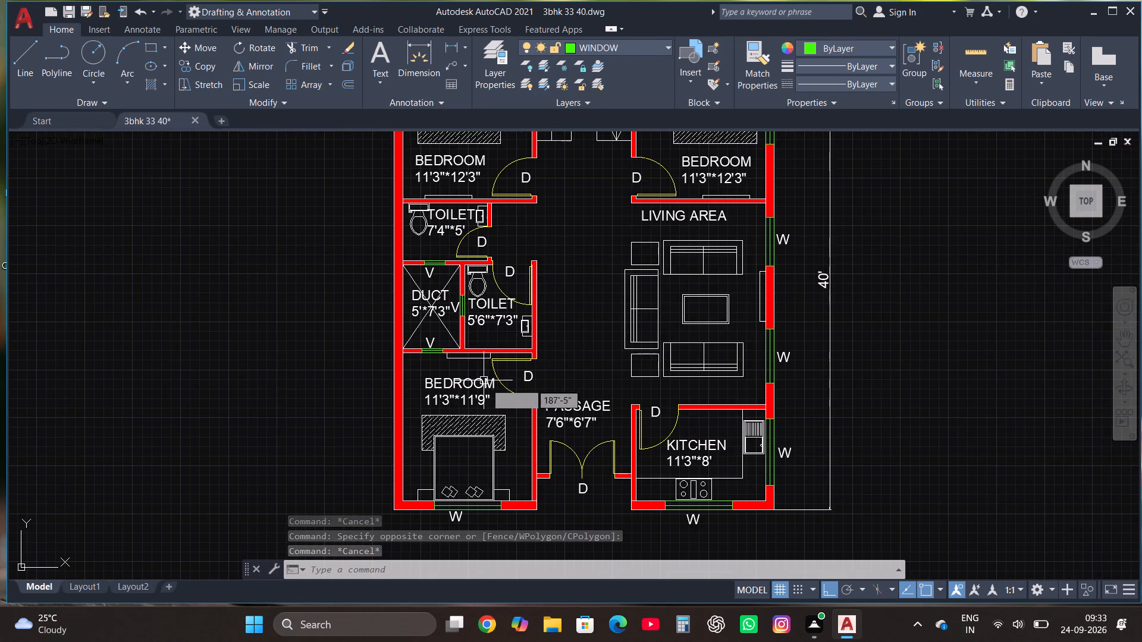
{"action": "scroll", "coordinate": [491, 406], "scroll_direction": "down", "scroll_amount": 1}
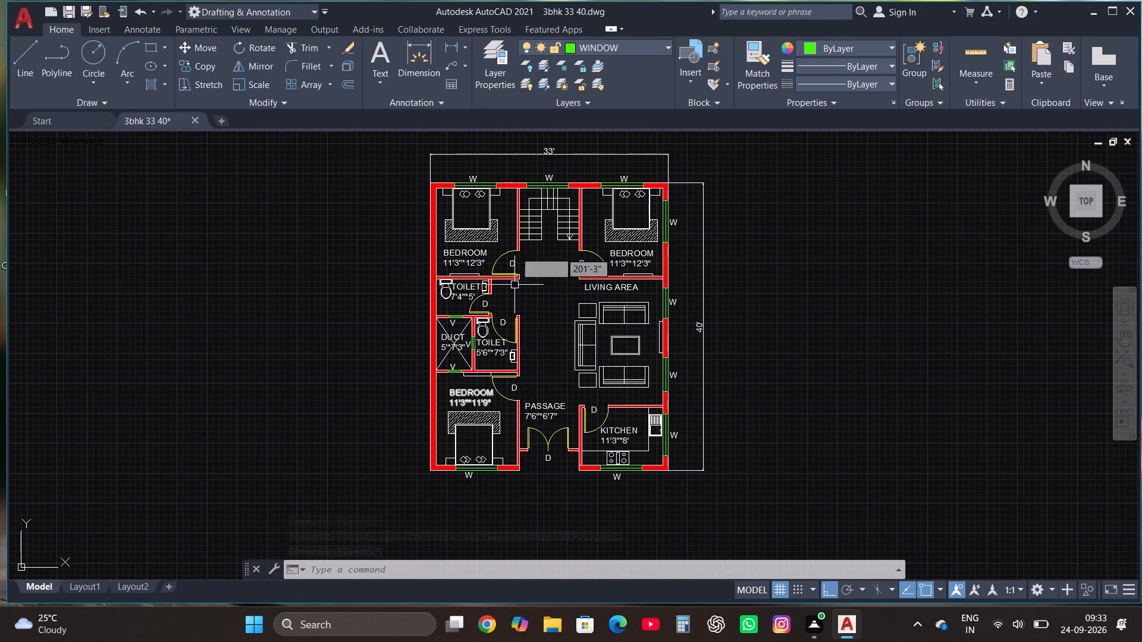
{"action": "scroll", "coordinate": [508, 188], "scroll_direction": "up", "scroll_amount": 2}
{"action": "scroll", "coordinate": [316, 221], "scroll_direction": "up", "scroll_amount": 2}
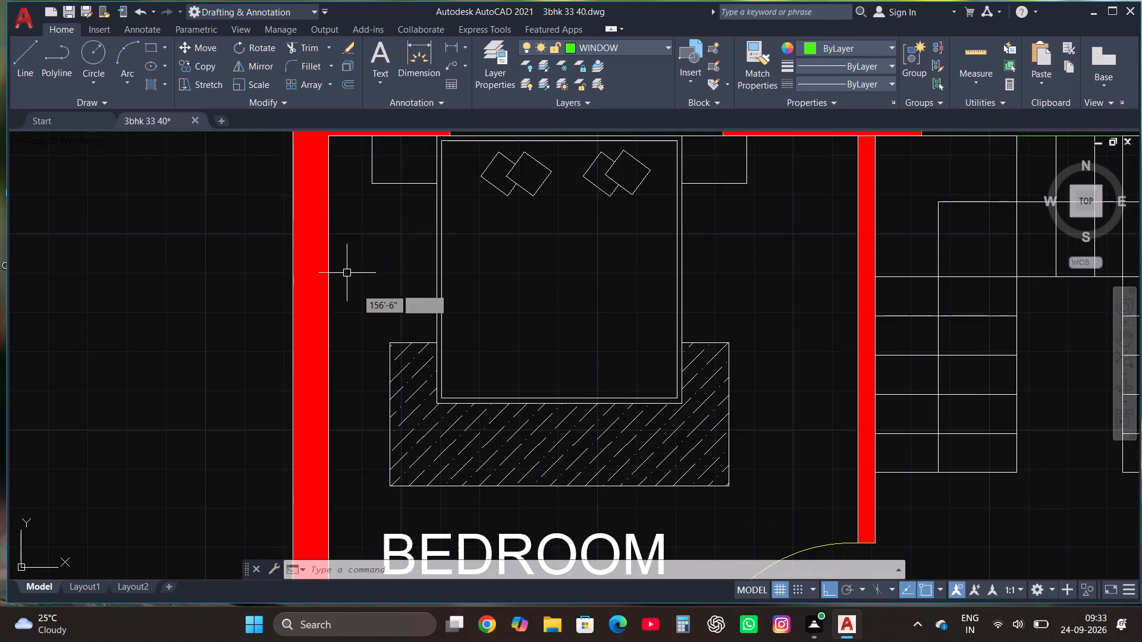
{"action": "left_click", "coordinate": [359, 516]}
{"action": "scroll", "coordinate": [374, 515], "scroll_direction": "down", "scroll_amount": 1}
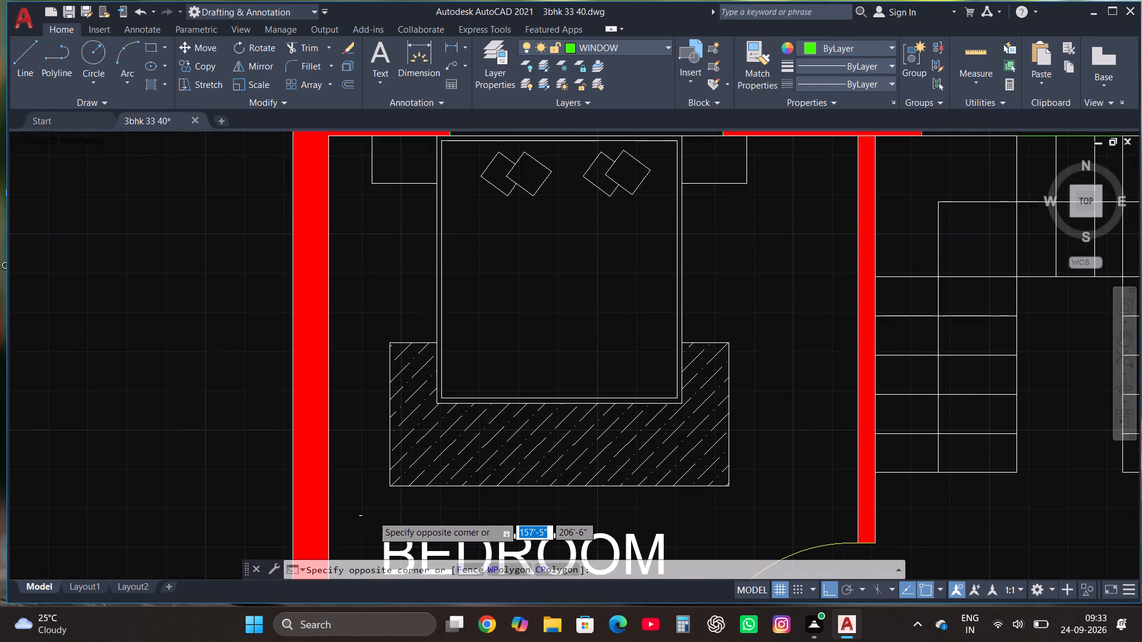
{"action": "scroll", "coordinate": [388, 512], "scroll_direction": "down", "scroll_amount": 2}
{"action": "scroll", "coordinate": [556, 376], "scroll_direction": "up", "scroll_amount": 2}
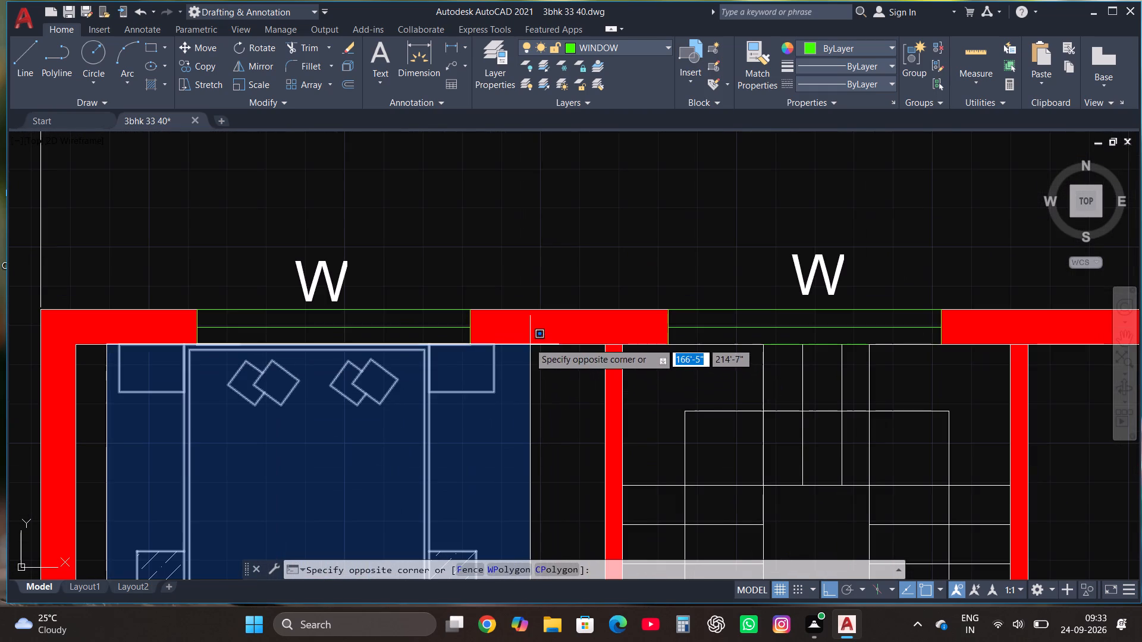
{"action": "left_click", "coordinate": [524, 344]}
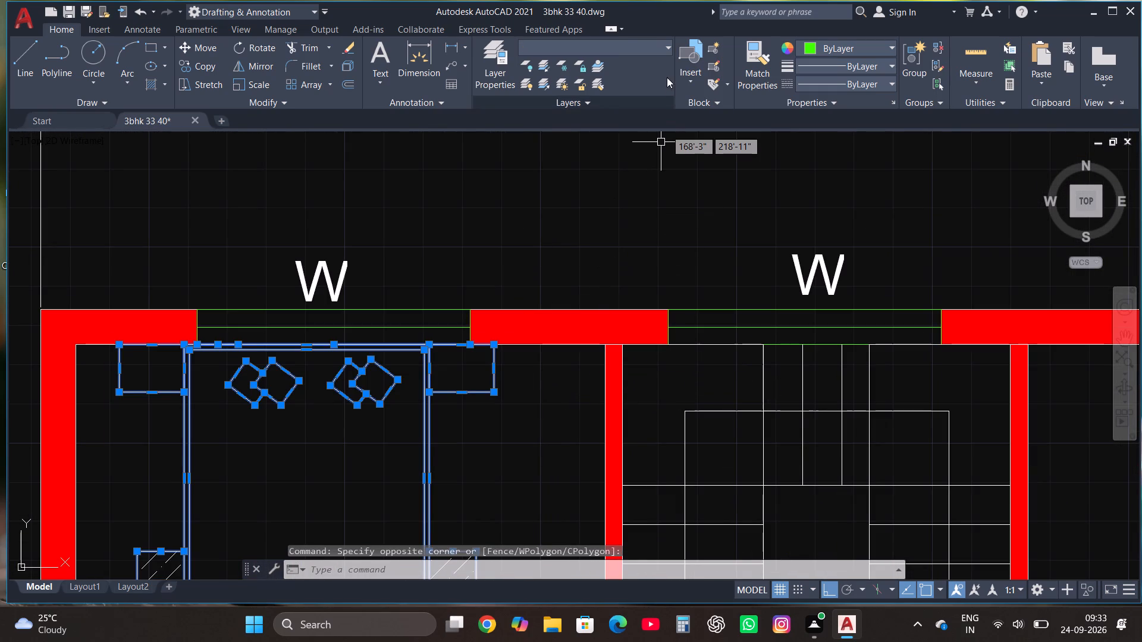
{"action": "left_click", "coordinate": [627, 49]}
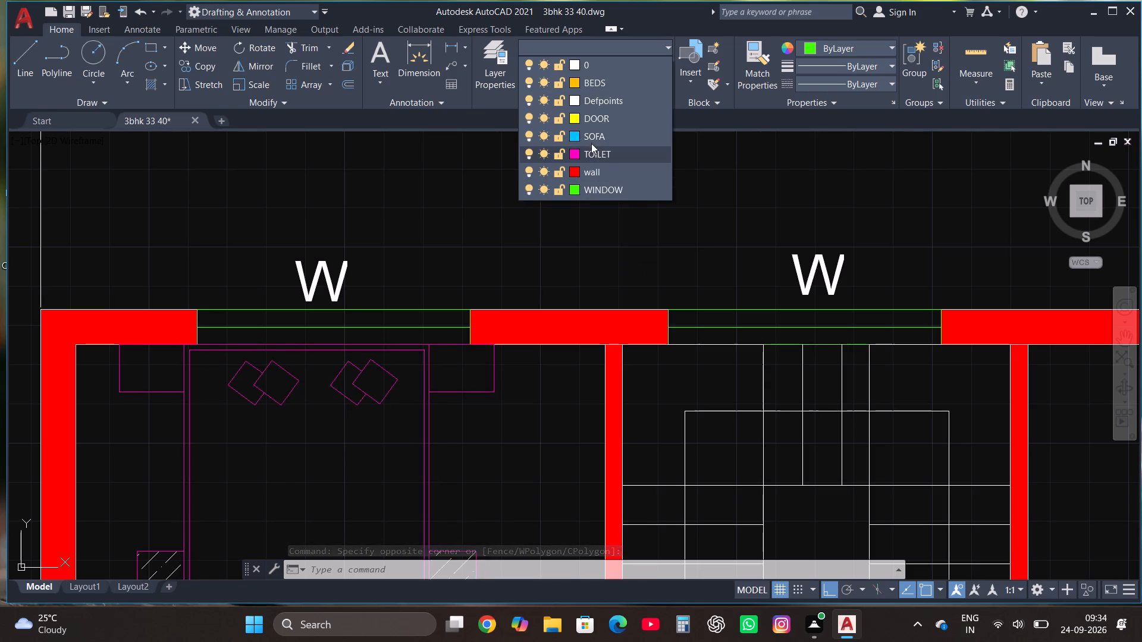
{"action": "left_click", "coordinate": [594, 80]}
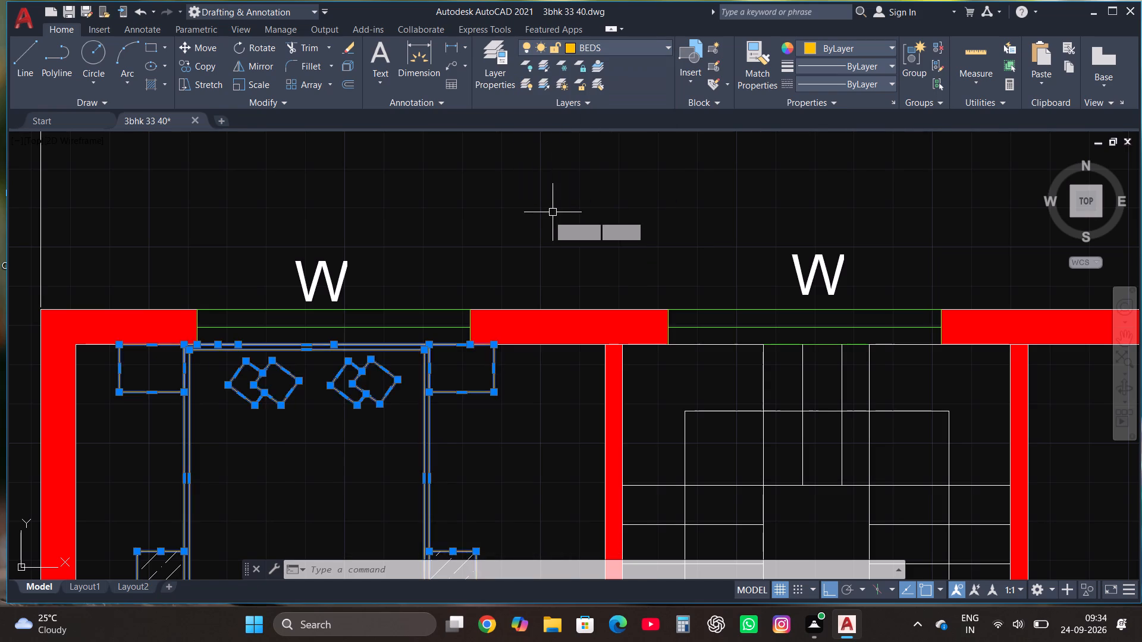
{"action": "key", "text": "Escape"}
Assign the upper-right bedroom's bed, with its pillows, side tables and rug, to the BEDS layer.
{"action": "scroll", "coordinate": [542, 218], "scroll_direction": "down", "scroll_amount": 3}
{"action": "scroll", "coordinate": [616, 241], "scroll_direction": "up", "scroll_amount": 1}
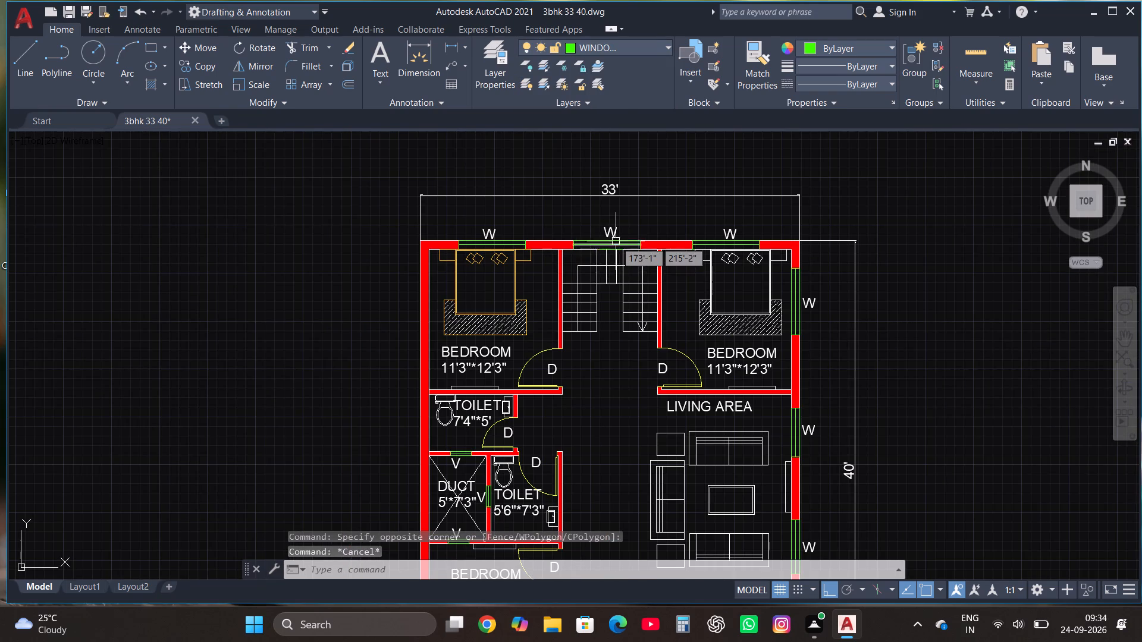
{"action": "scroll", "coordinate": [616, 241], "scroll_direction": "up", "scroll_amount": 1}
{"action": "scroll", "coordinate": [617, 251], "scroll_direction": "down", "scroll_amount": 1}
{"action": "scroll", "coordinate": [560, 344], "scroll_direction": "down", "scroll_amount": 2}
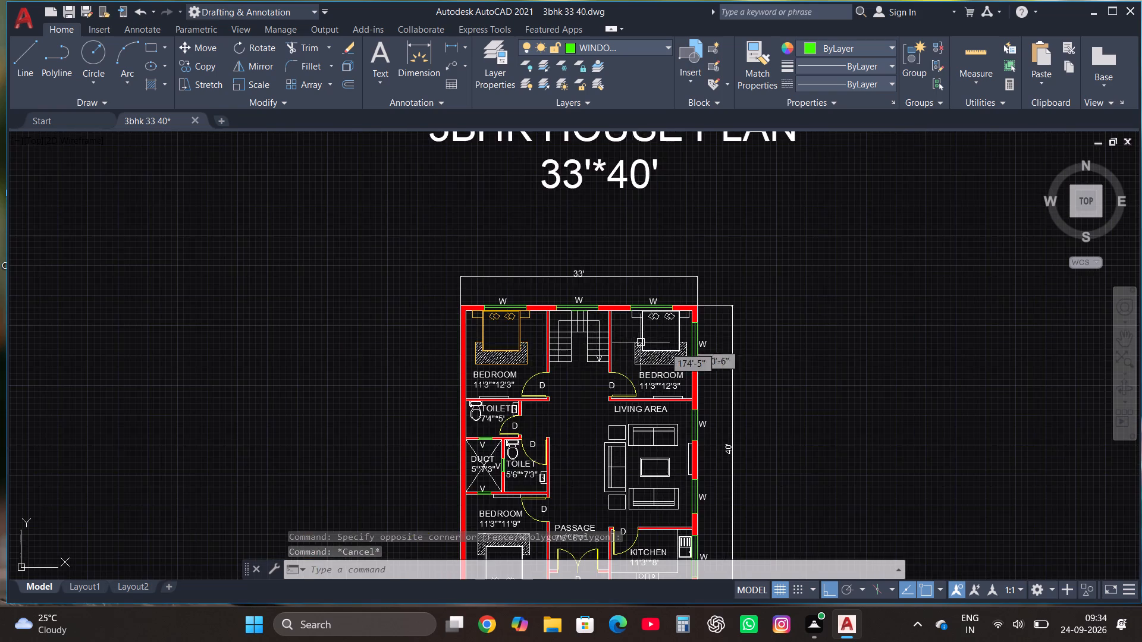
{"action": "scroll", "coordinate": [719, 343], "scroll_direction": "up", "scroll_amount": 3}
{"action": "left_click", "coordinate": [344, 450]}
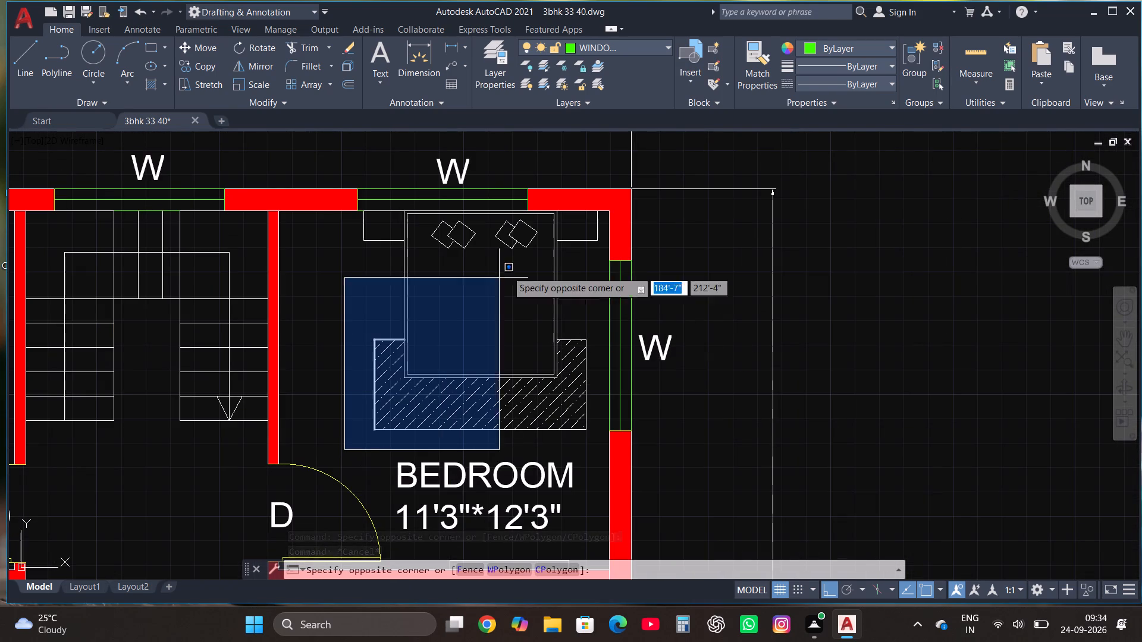
{"action": "left_click", "coordinate": [601, 206]}
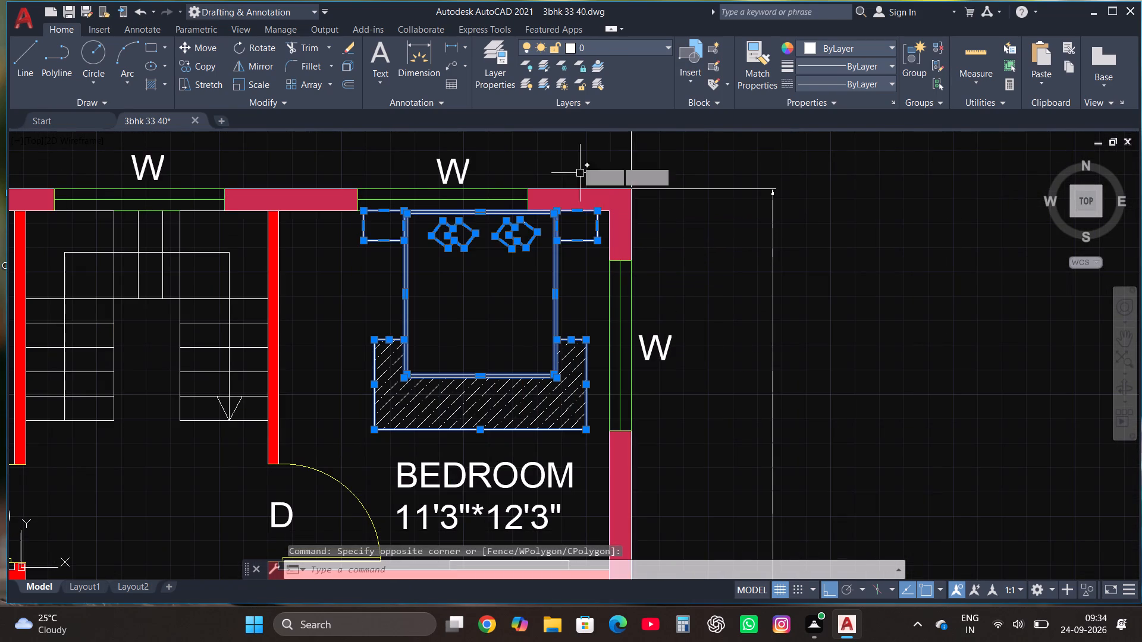
{"action": "left_click", "coordinate": [597, 44]}
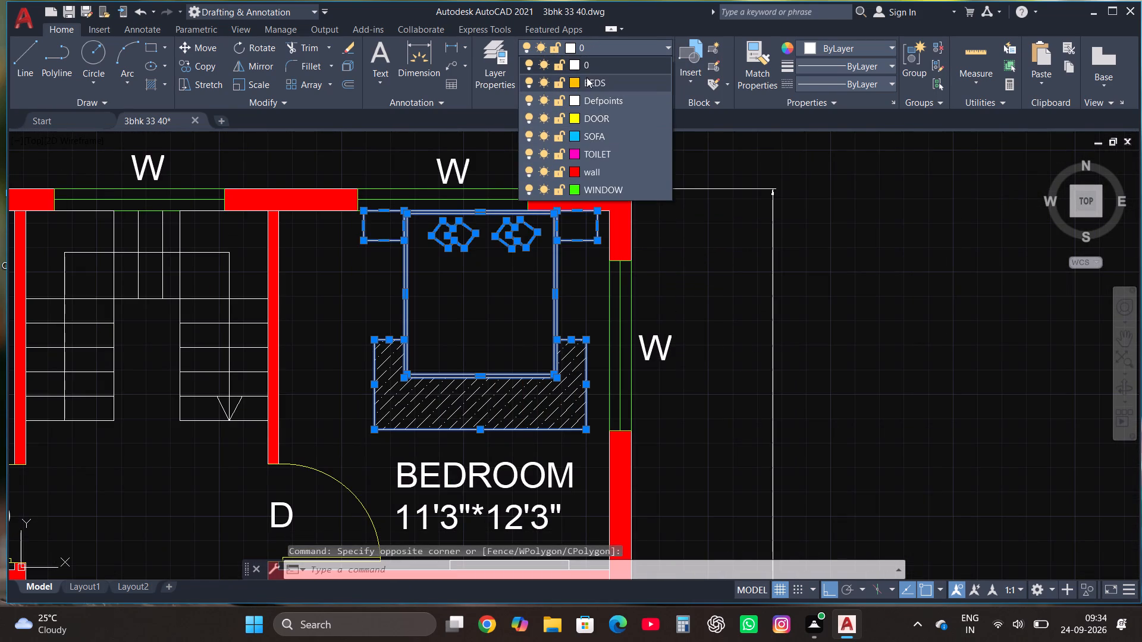
{"action": "left_click", "coordinate": [589, 77]}
{"action": "key", "text": "Escape"}
Assign the 11'3"*11'9" bedroom's bed, with its pillows, side tables and rug, to the BEDS layer.
{"action": "scroll", "coordinate": [509, 212], "scroll_direction": "down", "scroll_amount": 5}
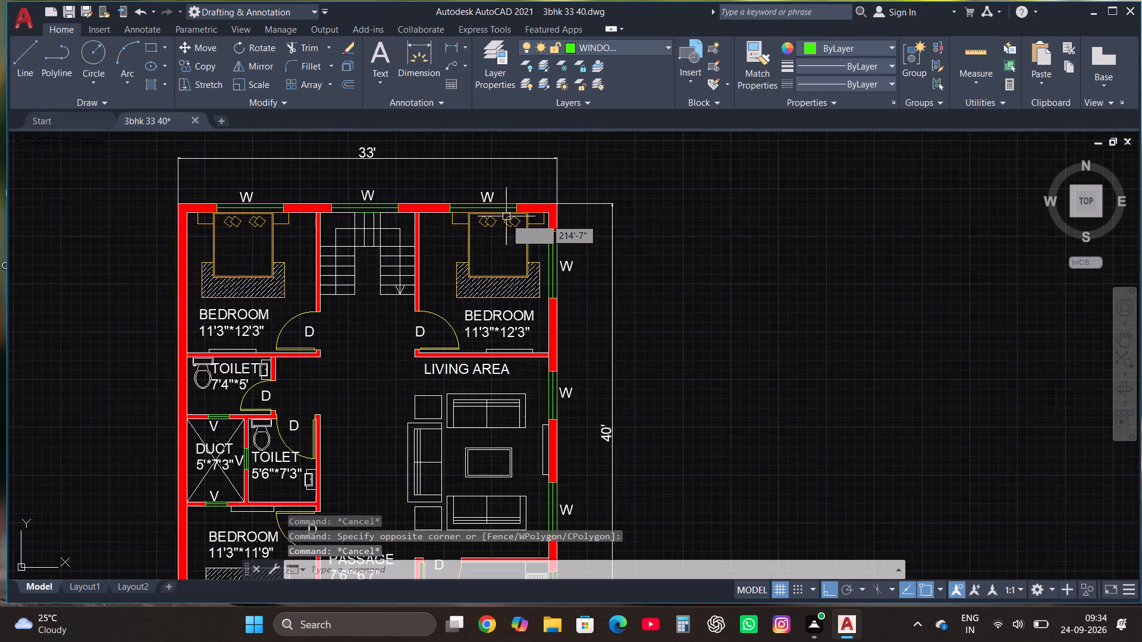
{"action": "scroll", "coordinate": [506, 219], "scroll_direction": "down", "scroll_amount": 1}
{"action": "scroll", "coordinate": [494, 317], "scroll_direction": "up", "scroll_amount": 3}
{"action": "scroll", "coordinate": [189, 300], "scroll_direction": "up", "scroll_amount": 2}
{"action": "left_click", "coordinate": [287, 443]}
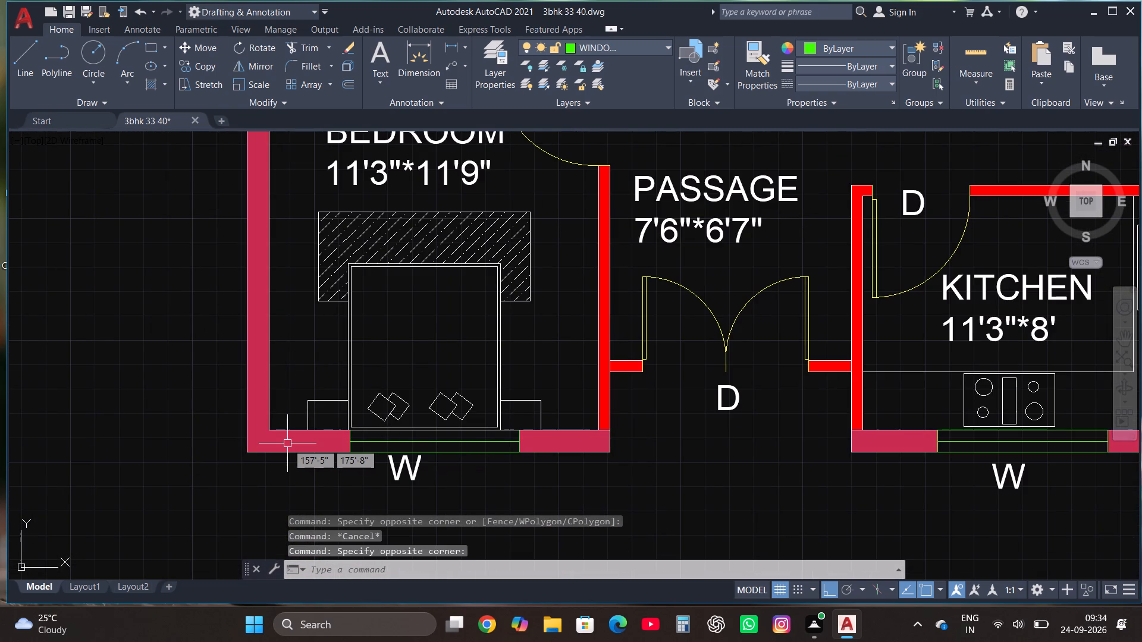
{"action": "key", "text": "Escape"}
{"action": "scroll", "coordinate": [318, 413], "scroll_direction": "down", "scroll_amount": 1}
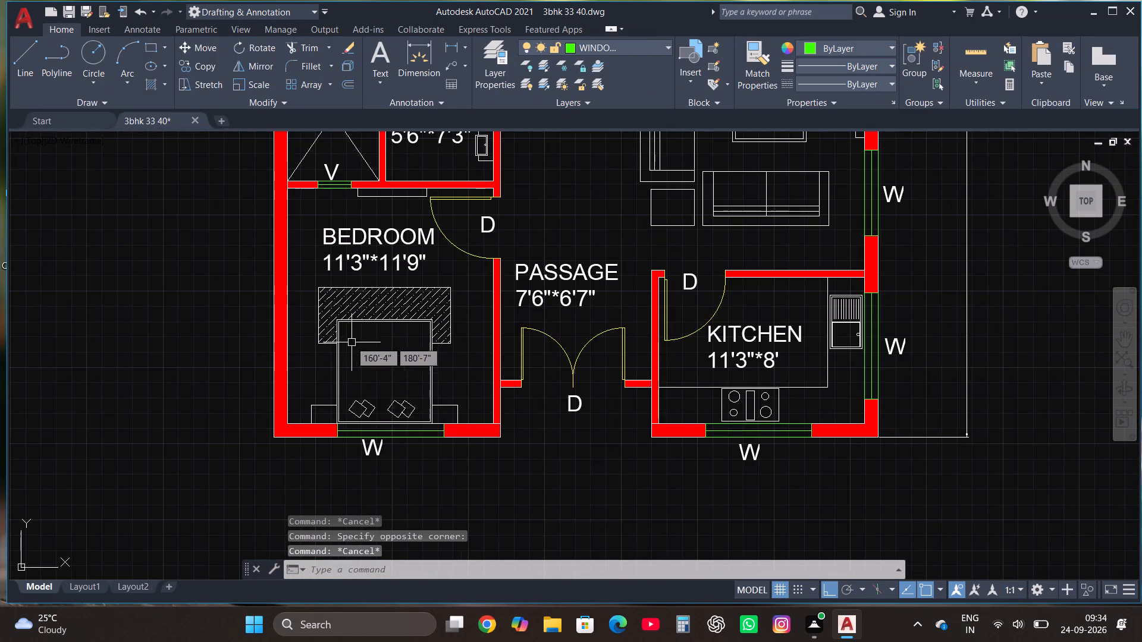
{"action": "scroll", "coordinate": [324, 333], "scroll_direction": "up", "scroll_amount": 1}
{"action": "left_click", "coordinate": [277, 241]}
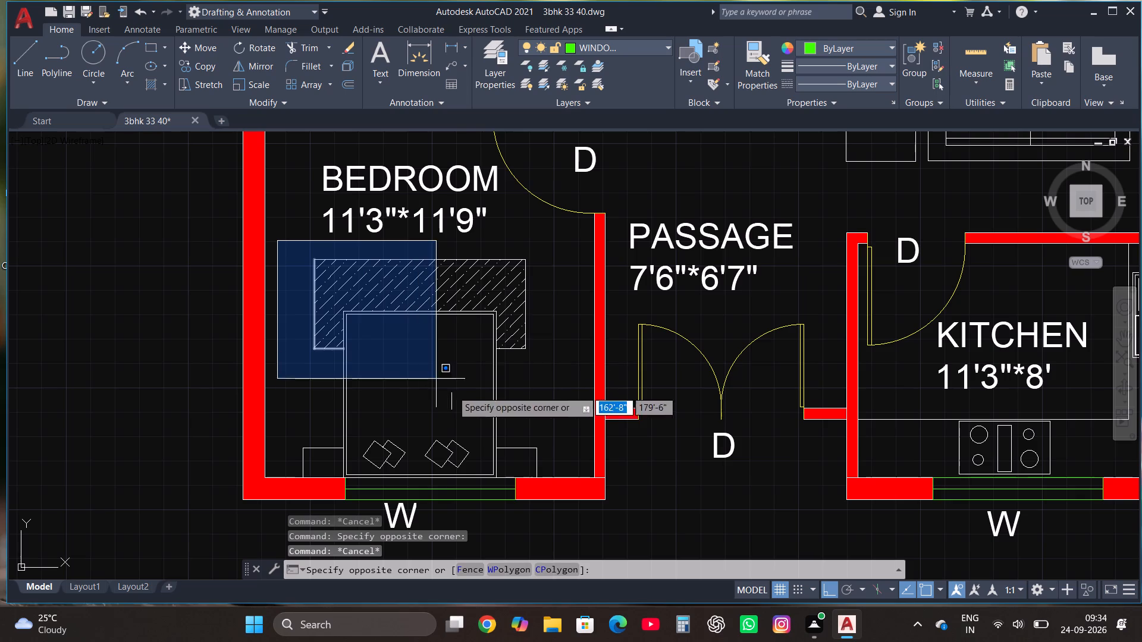
{"action": "left_click", "coordinate": [549, 484]}
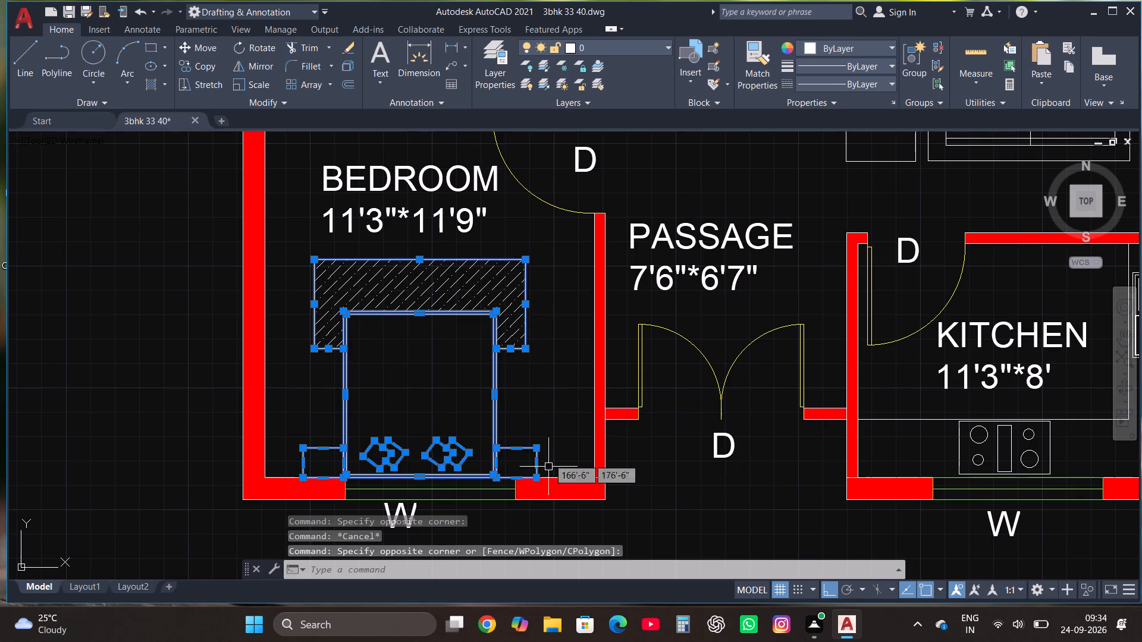
{"action": "left_click", "coordinate": [607, 42]}
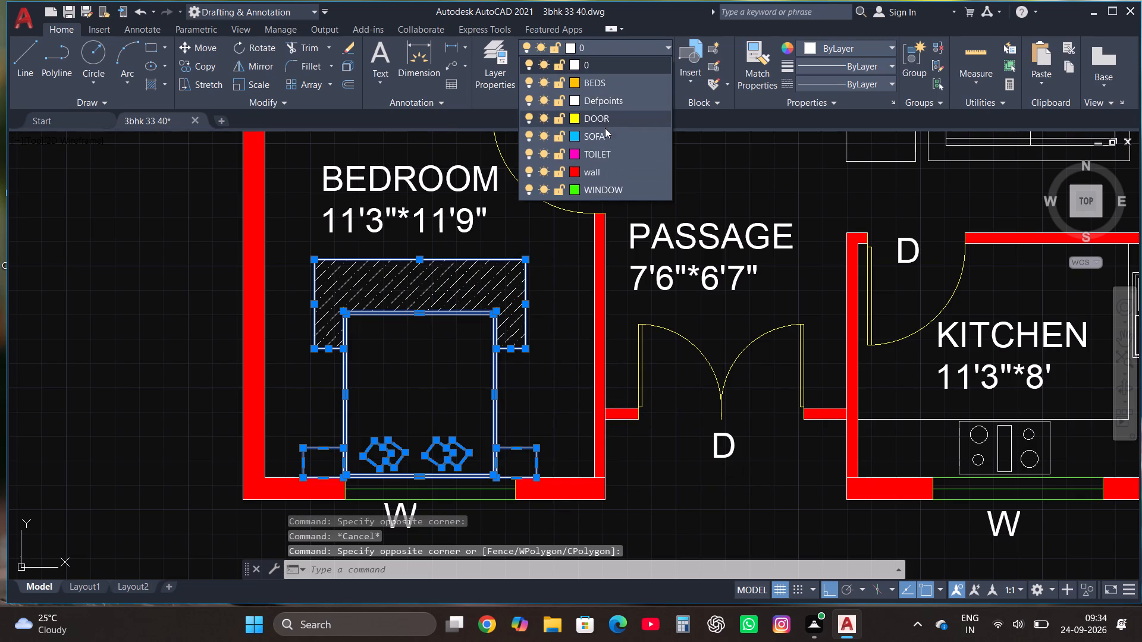
{"action": "left_click", "coordinate": [606, 77]}
{"action": "key", "text": "Escape"}
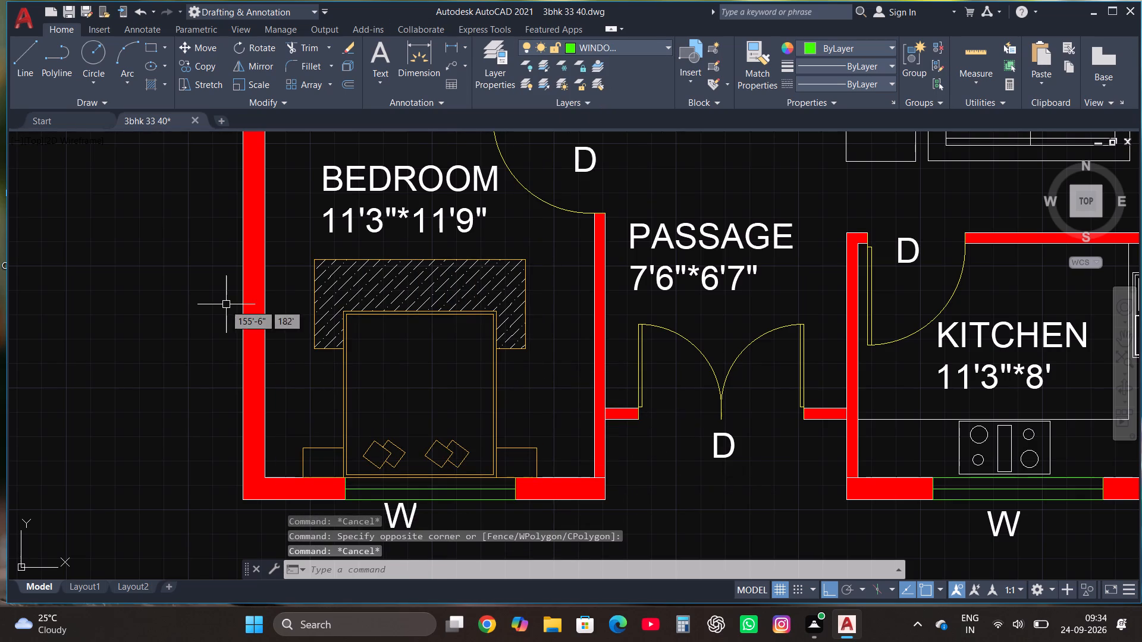
Select the 5'6"*7'3" toilet's WC together with all similar blocks and assign them to the TOILET layer.
{"action": "scroll", "coordinate": [217, 331], "scroll_direction": "down", "scroll_amount": 2}
{"action": "scroll", "coordinate": [243, 425], "scroll_direction": "down", "scroll_amount": 1}
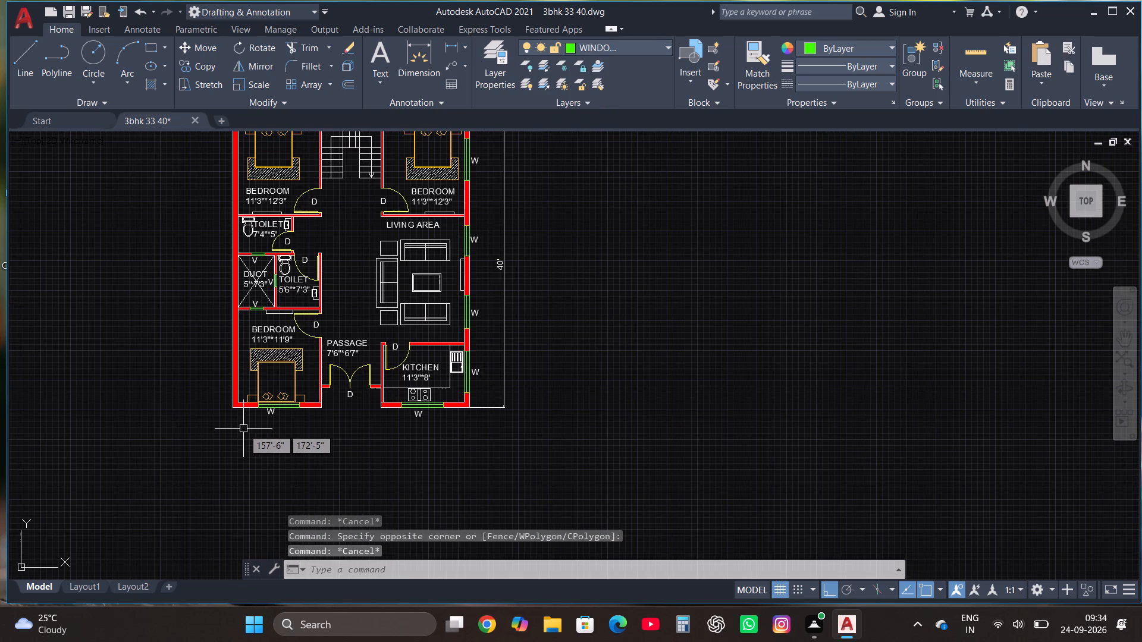
{"action": "scroll", "coordinate": [337, 460], "scroll_direction": "down", "scroll_amount": 1}
{"action": "scroll", "coordinate": [286, 323], "scroll_direction": "up", "scroll_amount": 3}
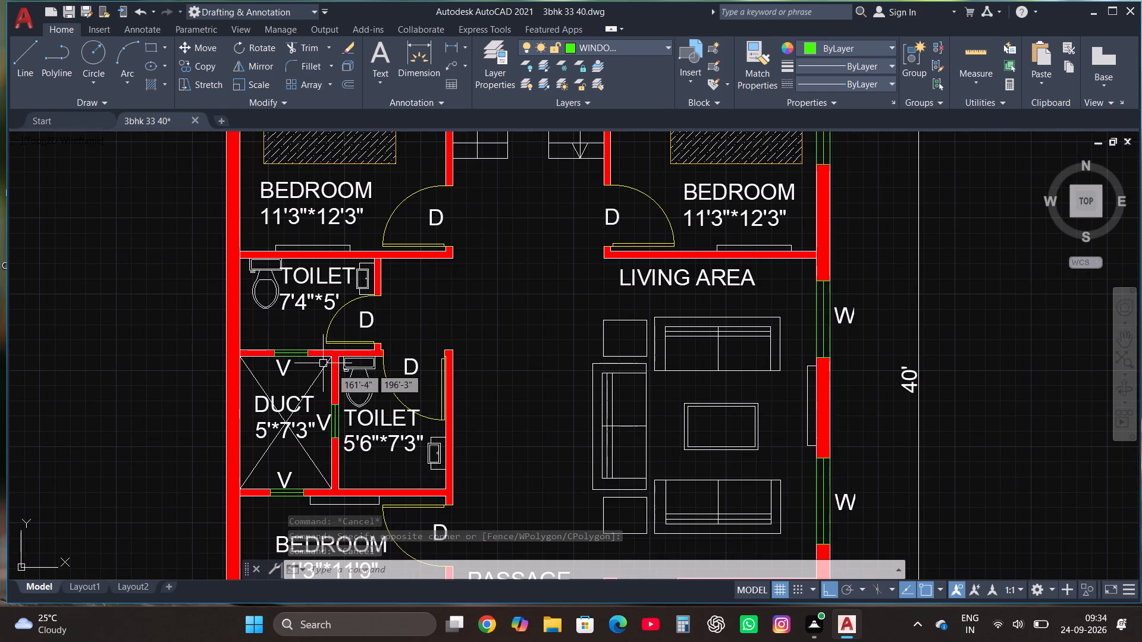
{"action": "left_click", "coordinate": [357, 371]}
{"action": "right_click", "coordinate": [356, 371]}
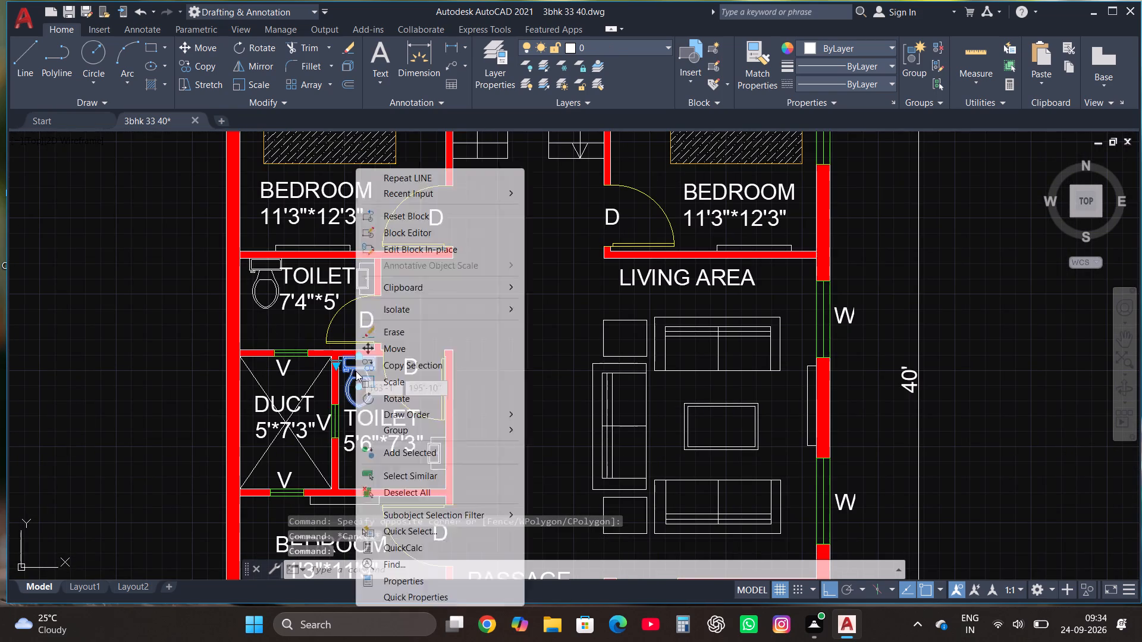
{"action": "left_click", "coordinate": [416, 474]}
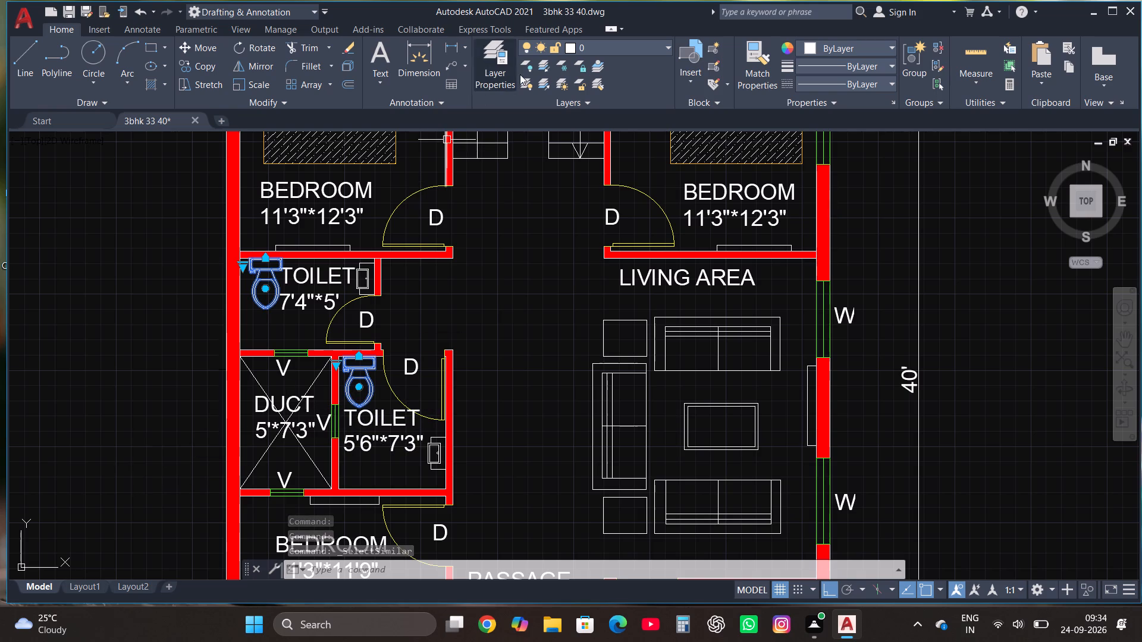
{"action": "left_click", "coordinate": [599, 47]}
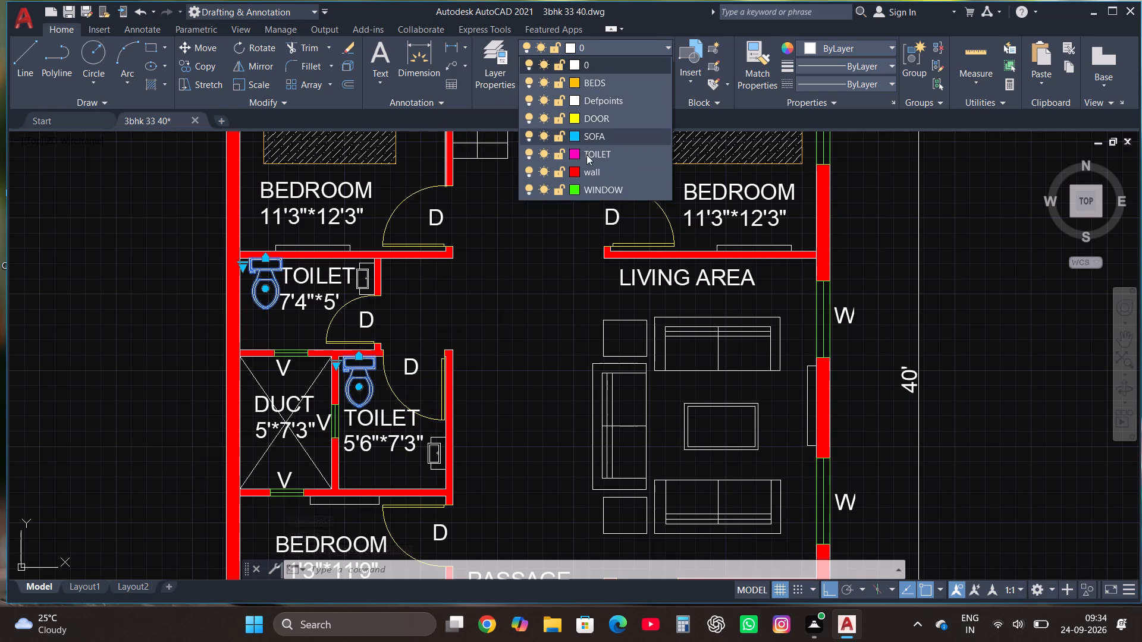
{"action": "left_click", "coordinate": [585, 158]}
{"action": "key", "text": "Escape"}
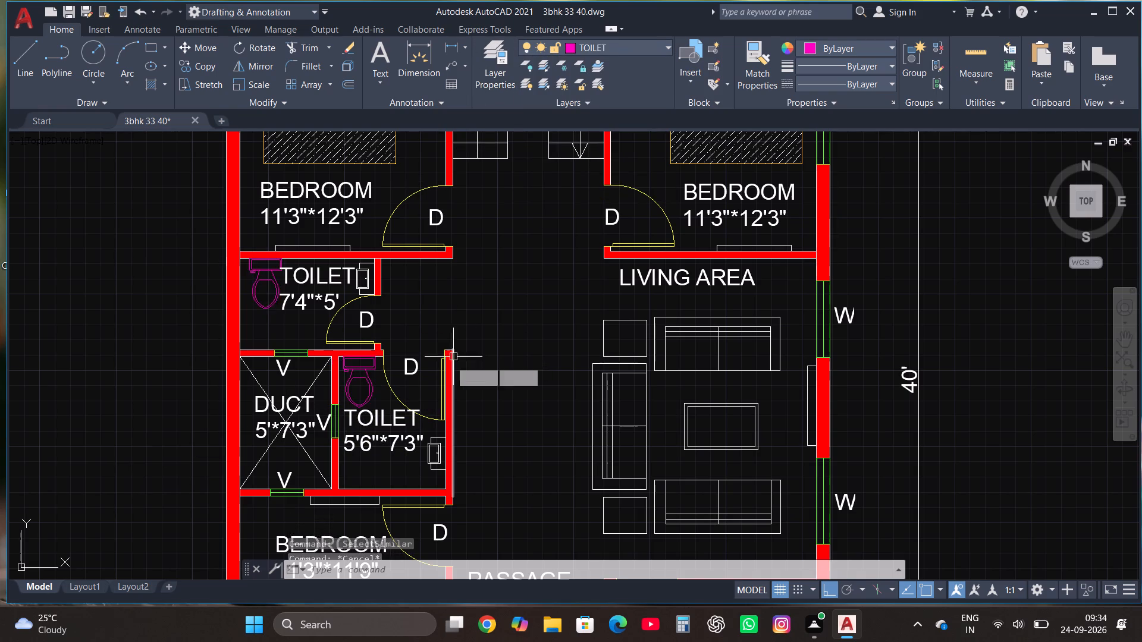
Assign the living area's sofas, side tables and centre table to the SOFA layer.
{"action": "scroll", "coordinate": [456, 414], "scroll_direction": "down", "scroll_amount": 1}
{"action": "left_click", "coordinate": [529, 506]}
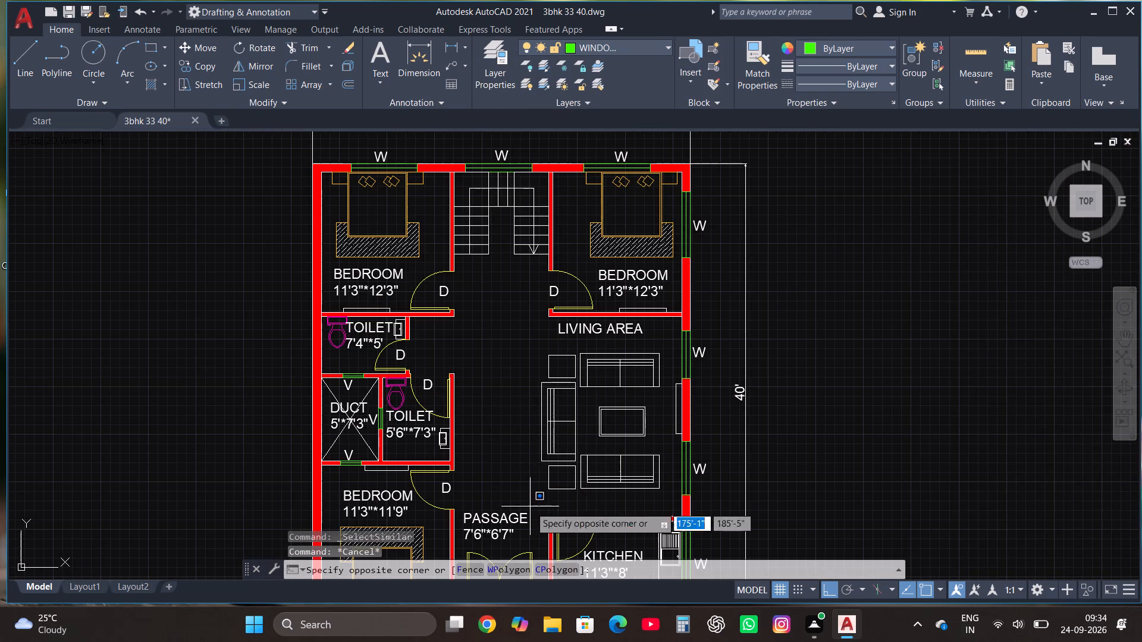
{"action": "left_click", "coordinate": [666, 339]}
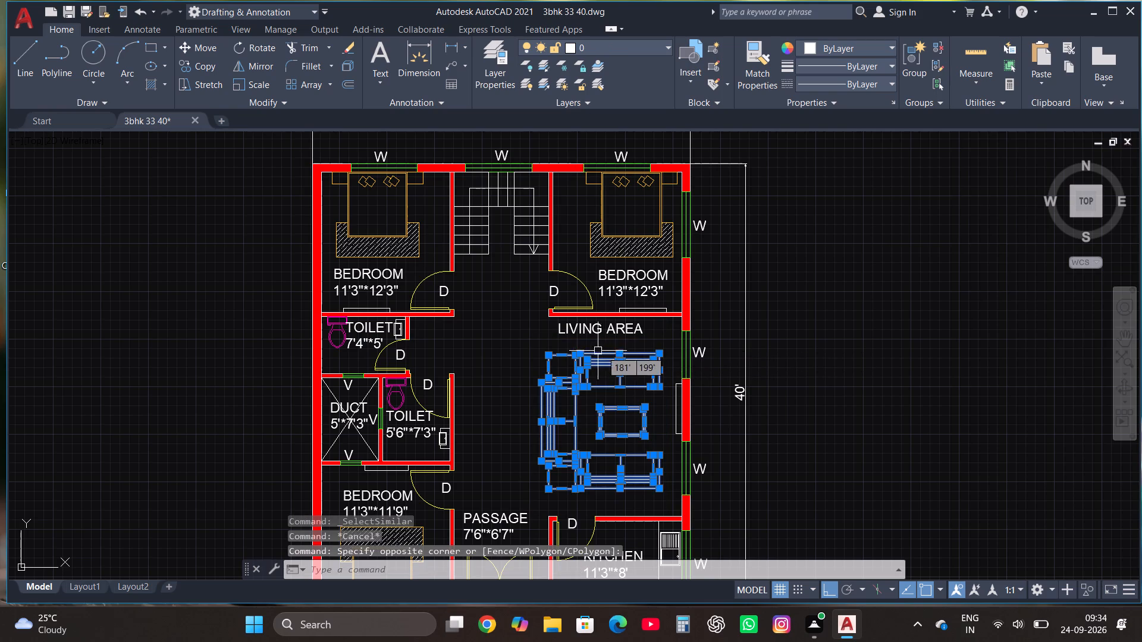
{"action": "left_click", "coordinate": [590, 47]}
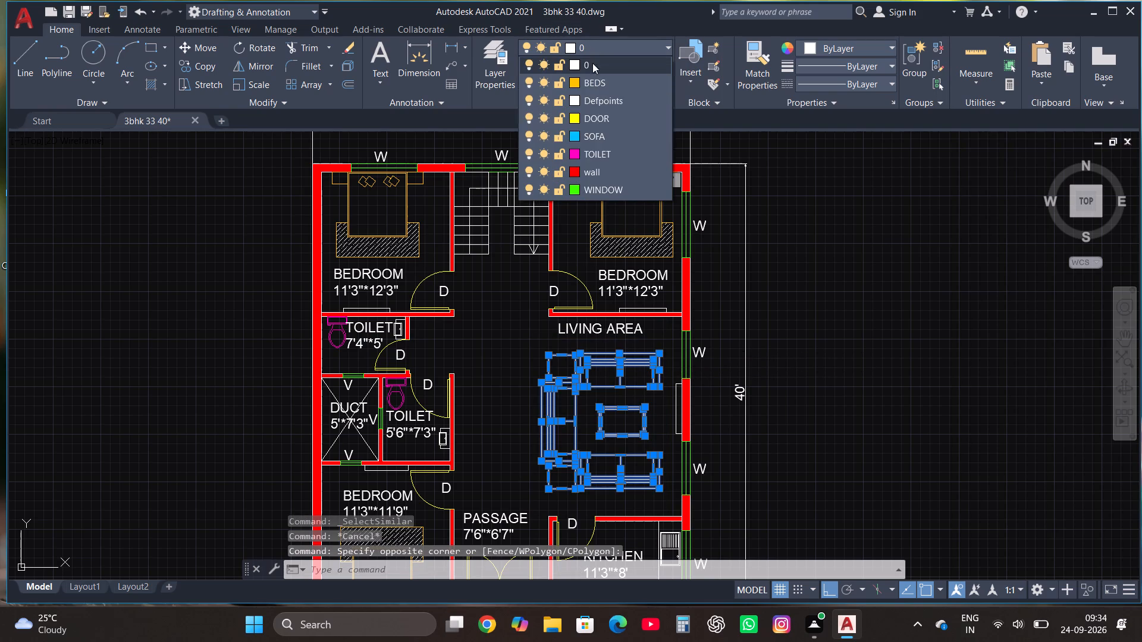
{"action": "left_click", "coordinate": [588, 133]}
{"action": "key", "text": "Escape"}
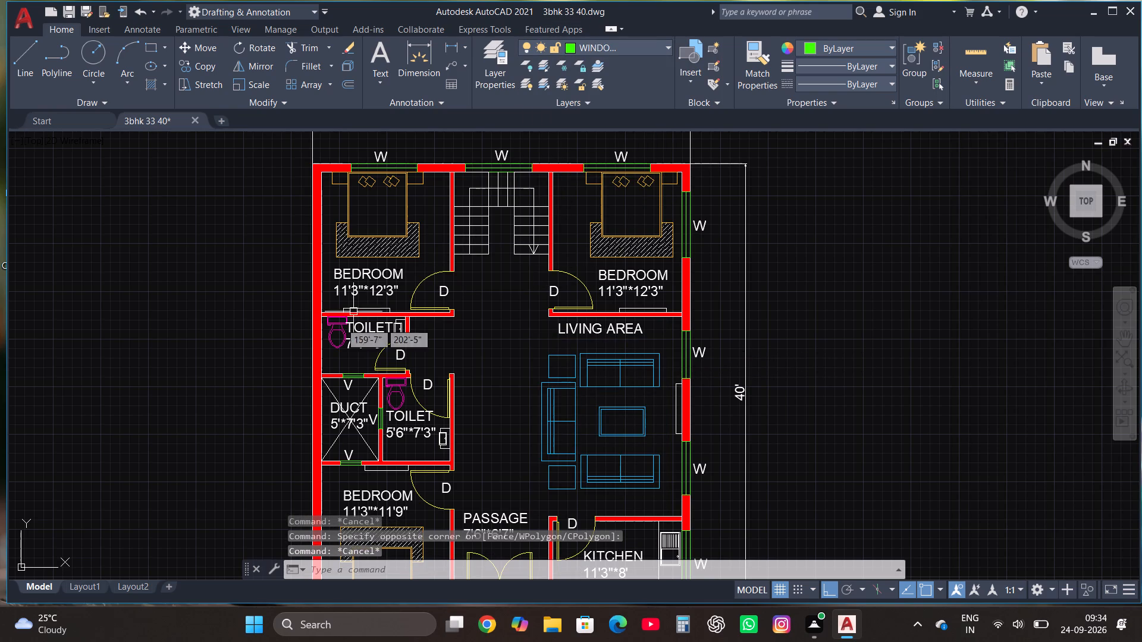
Create a new layer named KIT with index colour 132.
{"action": "scroll", "coordinate": [374, 307], "scroll_direction": "down", "scroll_amount": 2}
{"action": "scroll", "coordinate": [436, 360], "scroll_direction": "up", "scroll_amount": 1}
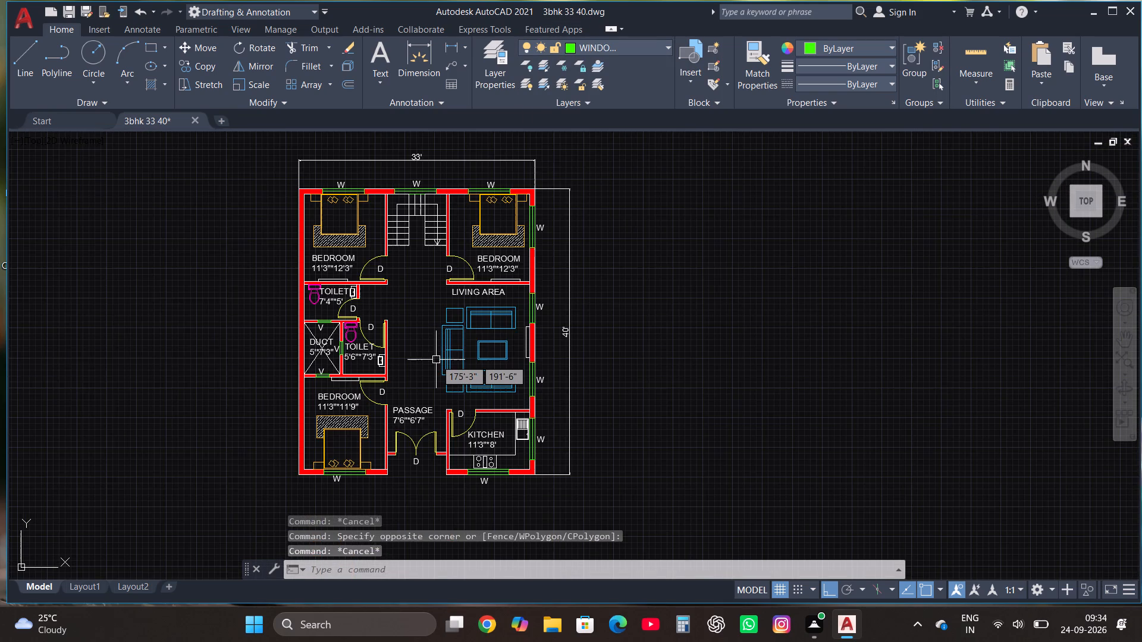
{"action": "scroll", "coordinate": [488, 458], "scroll_direction": "up", "scroll_amount": 1}
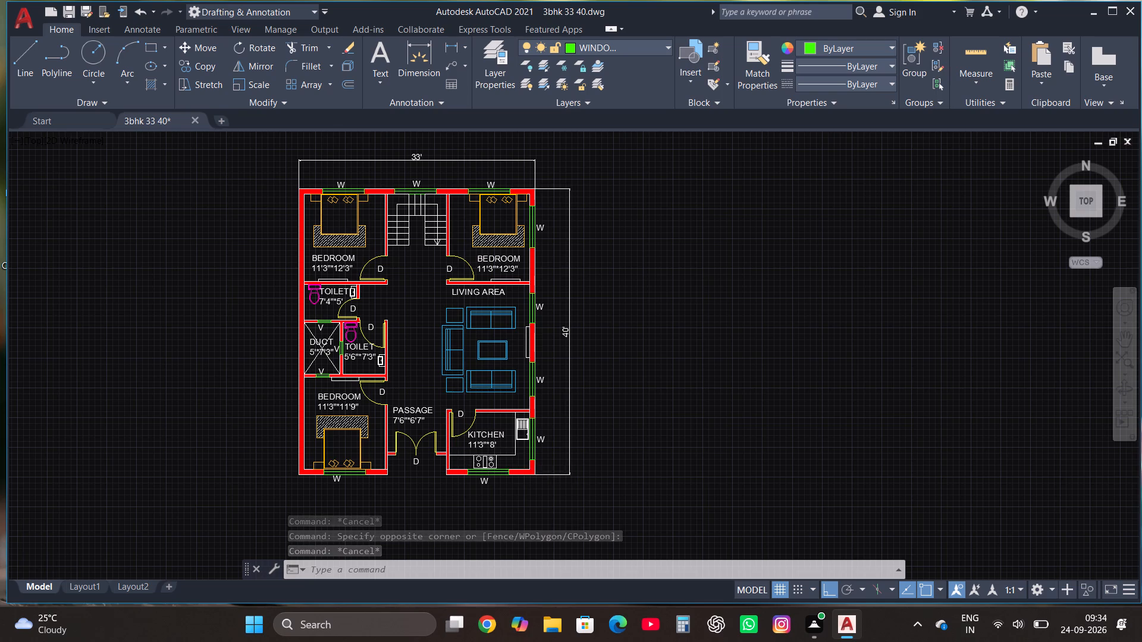
{"action": "scroll", "coordinate": [488, 458], "scroll_direction": "up", "scroll_amount": 2}
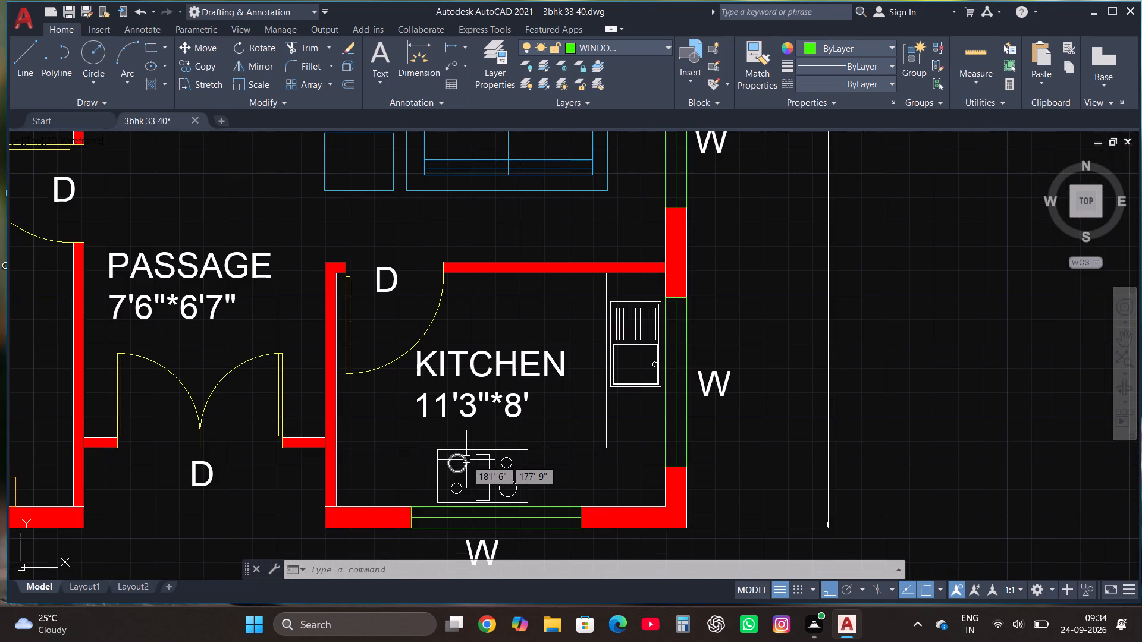
{"action": "left_click", "coordinate": [486, 51]}
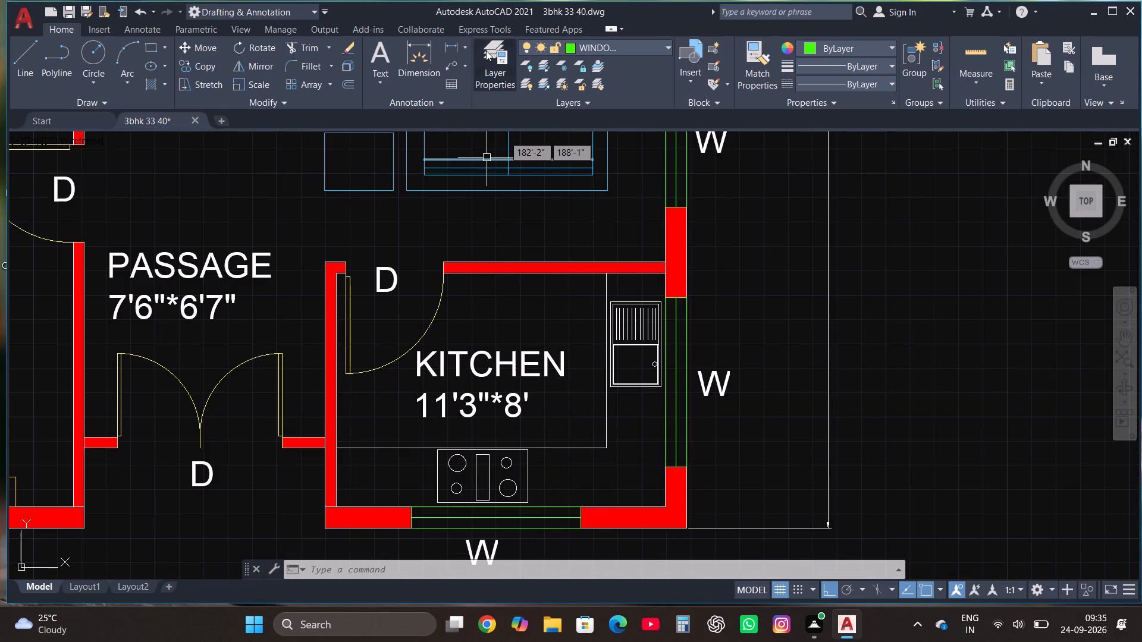
{"action": "left_click", "coordinate": [149, 68]}
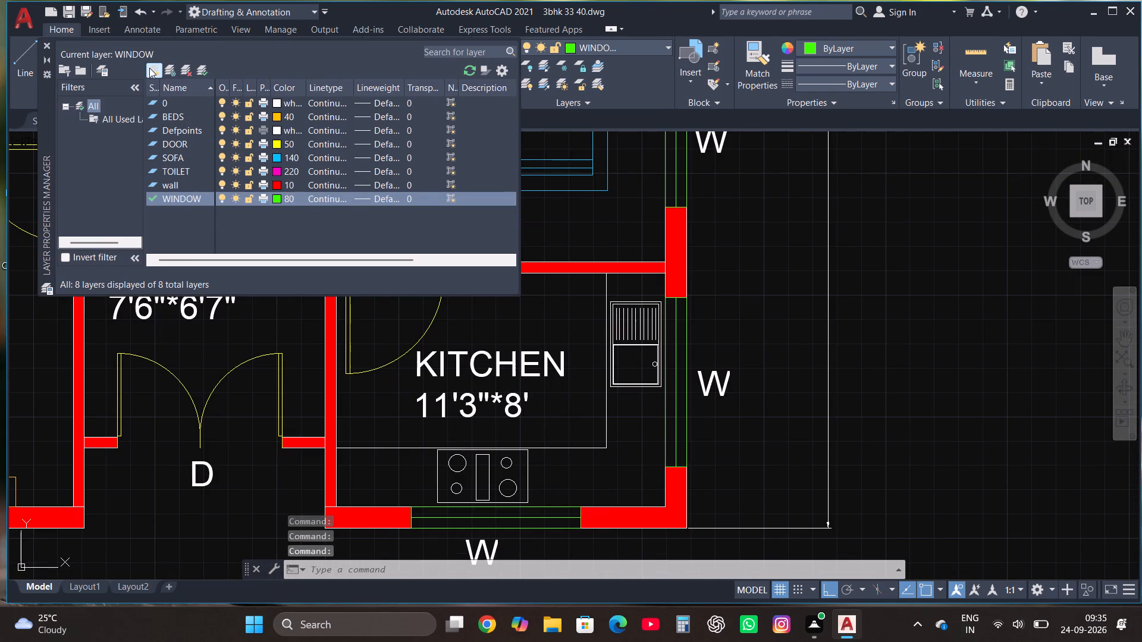
{"action": "type", "text": "KIT"}
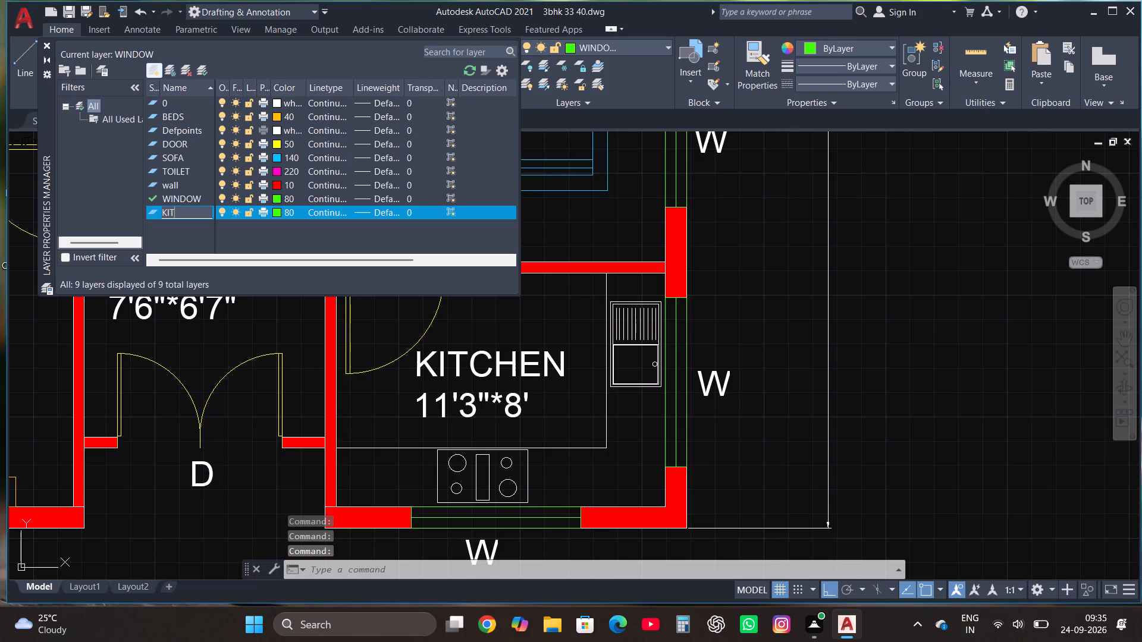
{"action": "left_click", "coordinate": [276, 211]}
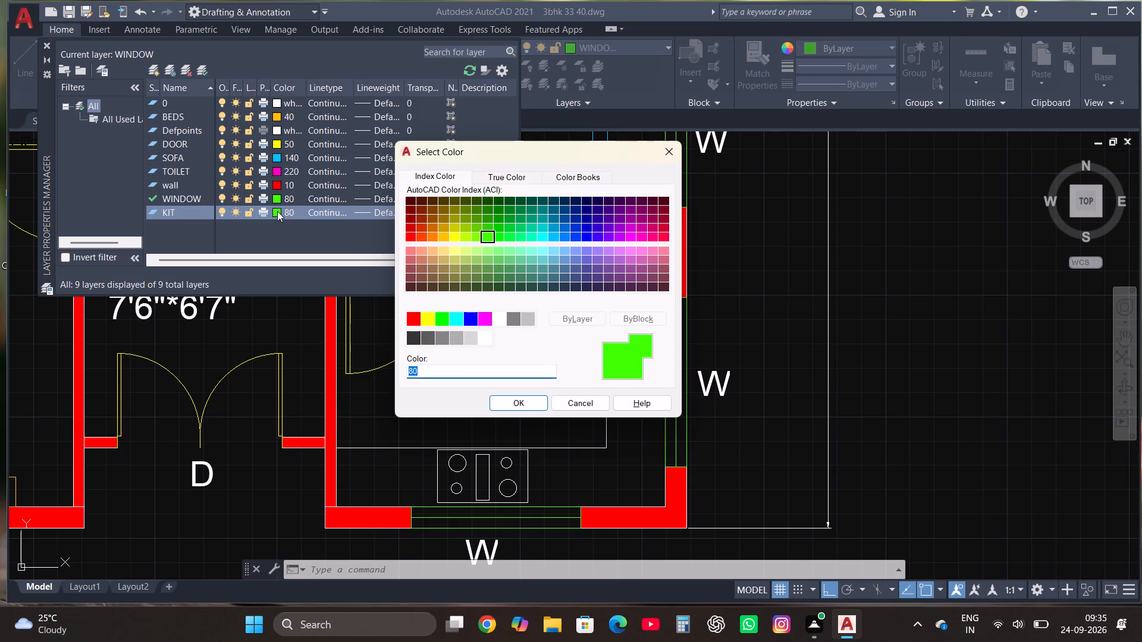
{"action": "left_click", "coordinate": [548, 226]}
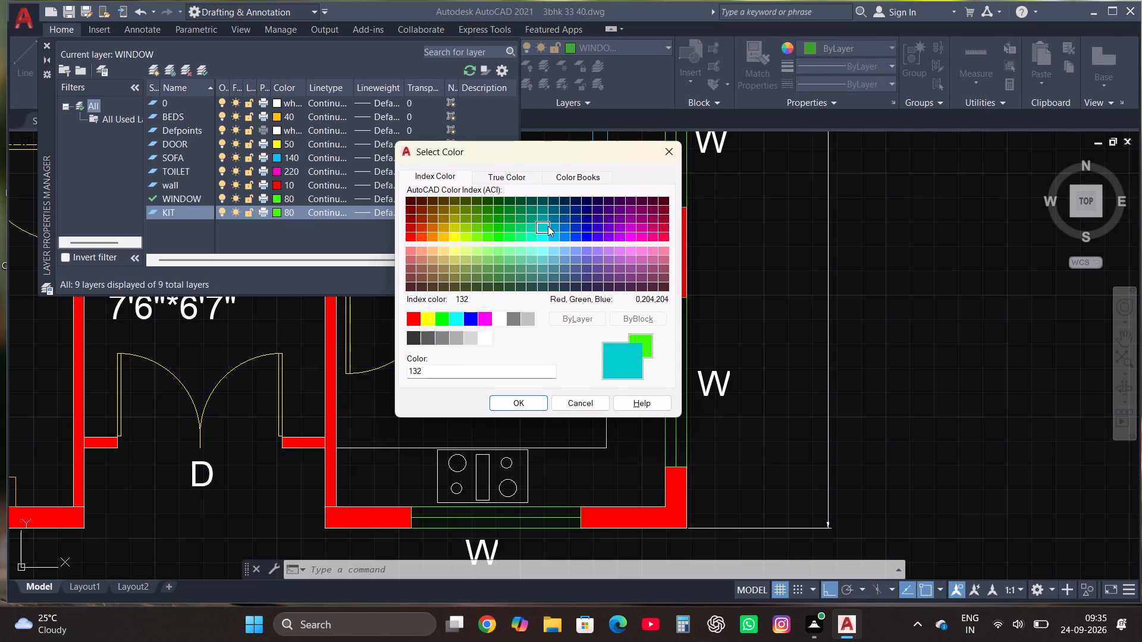
{"action": "left_click", "coordinate": [510, 400]}
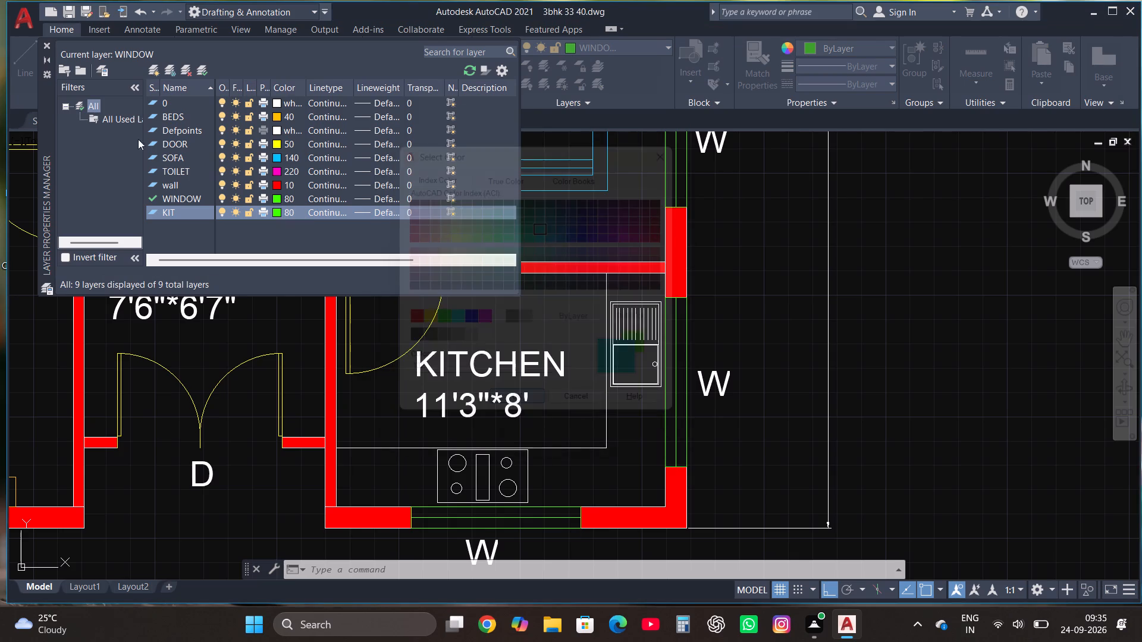
{"action": "left_click", "coordinate": [42, 44]}
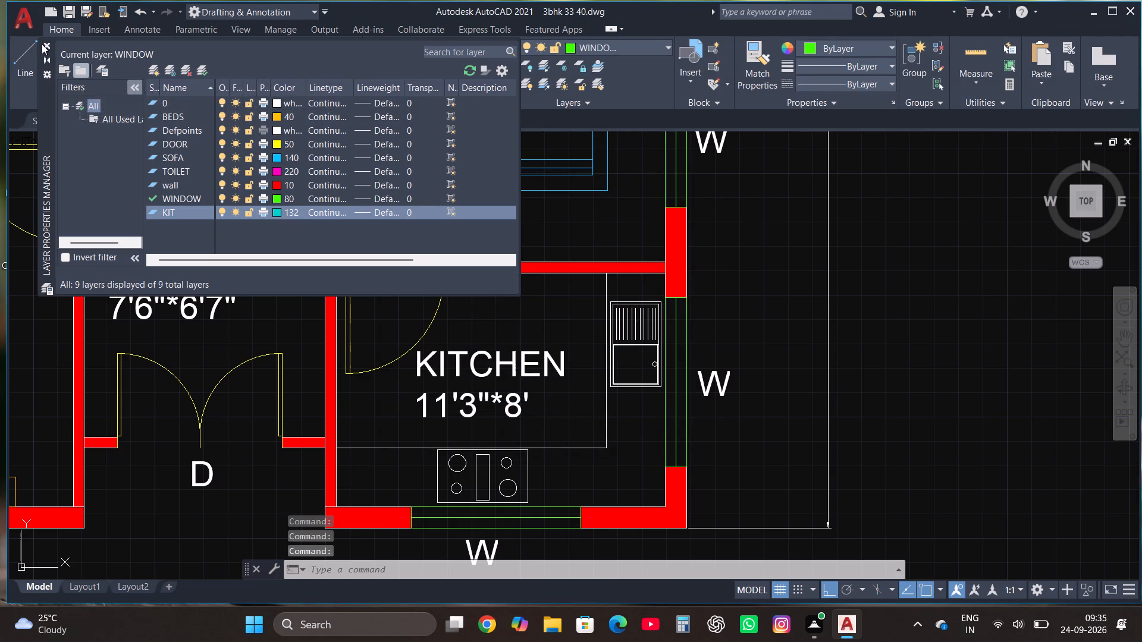
Assign the kitchen's four-burner stove, including its outline and centre rectangle, to the KIT layer.
{"action": "scroll", "coordinate": [424, 510], "scroll_direction": "up", "scroll_amount": 2}
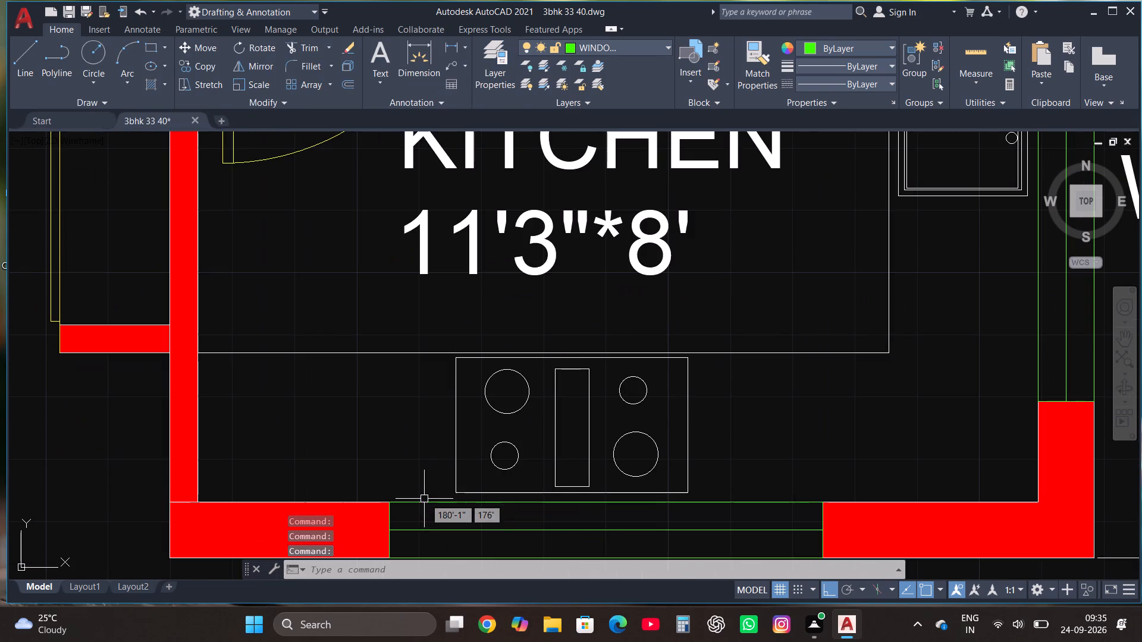
{"action": "left_click", "coordinate": [429, 499]}
{"action": "key", "text": "Escape"}
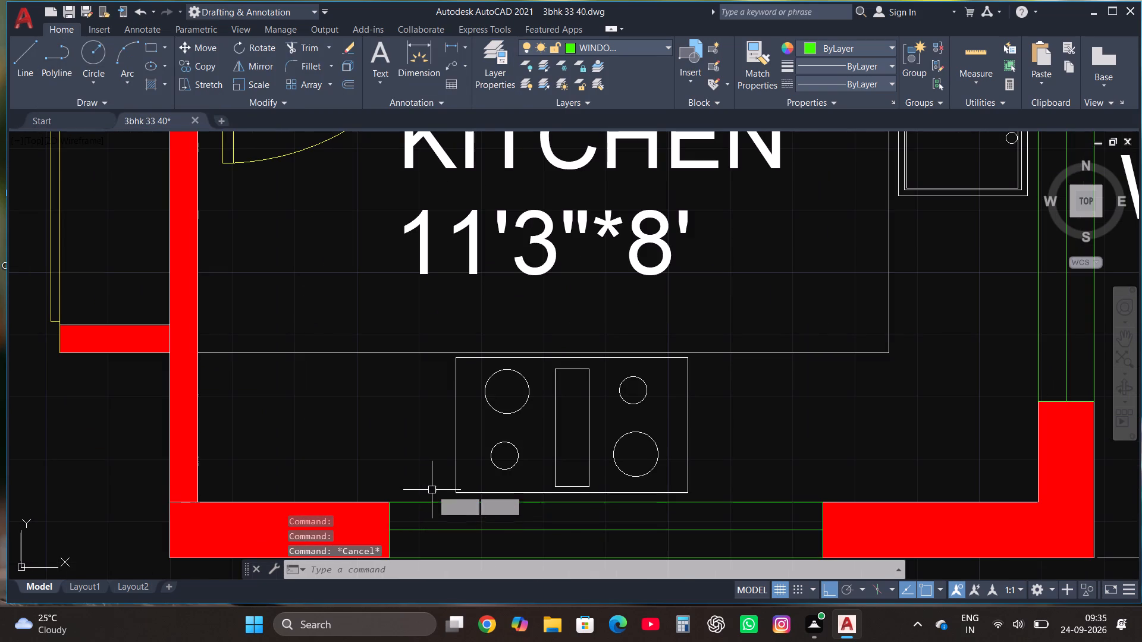
{"action": "left_click", "coordinate": [434, 496]}
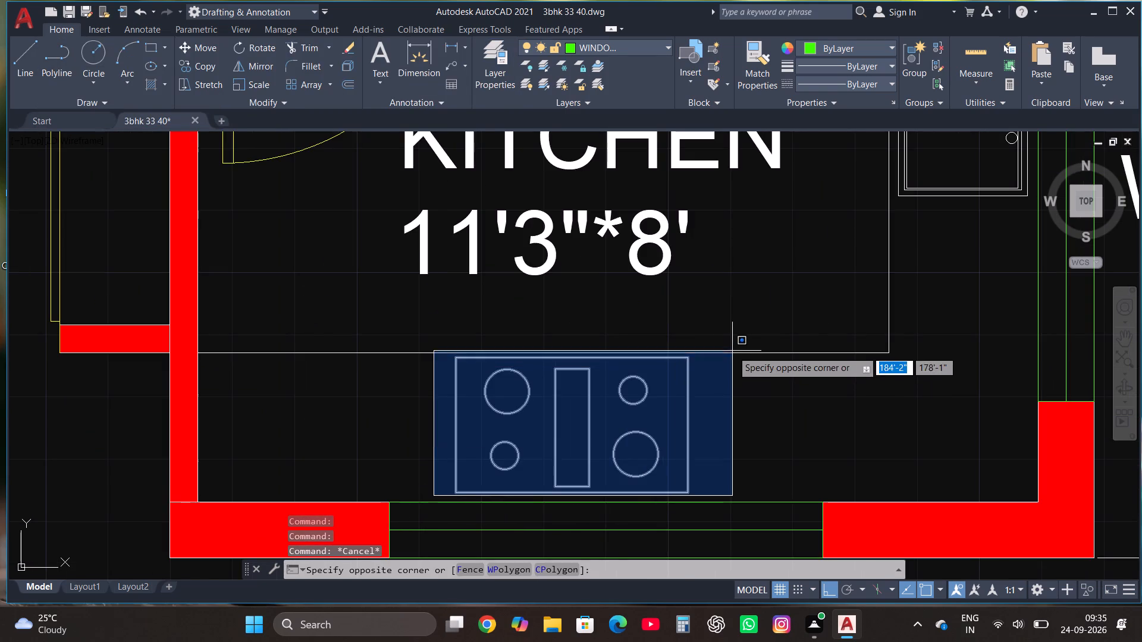
{"action": "left_click_drag", "start_coordinate": [732, 351], "coordinate": [738, 354]}
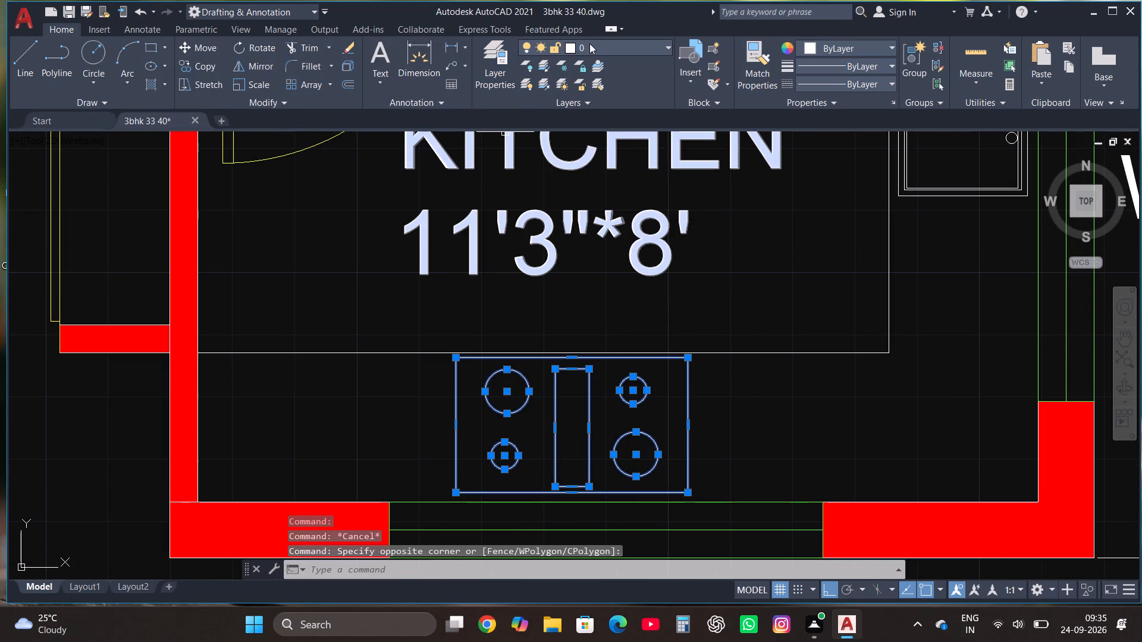
{"action": "left_click", "coordinate": [589, 43]}
{"action": "left_click", "coordinate": [594, 131]}
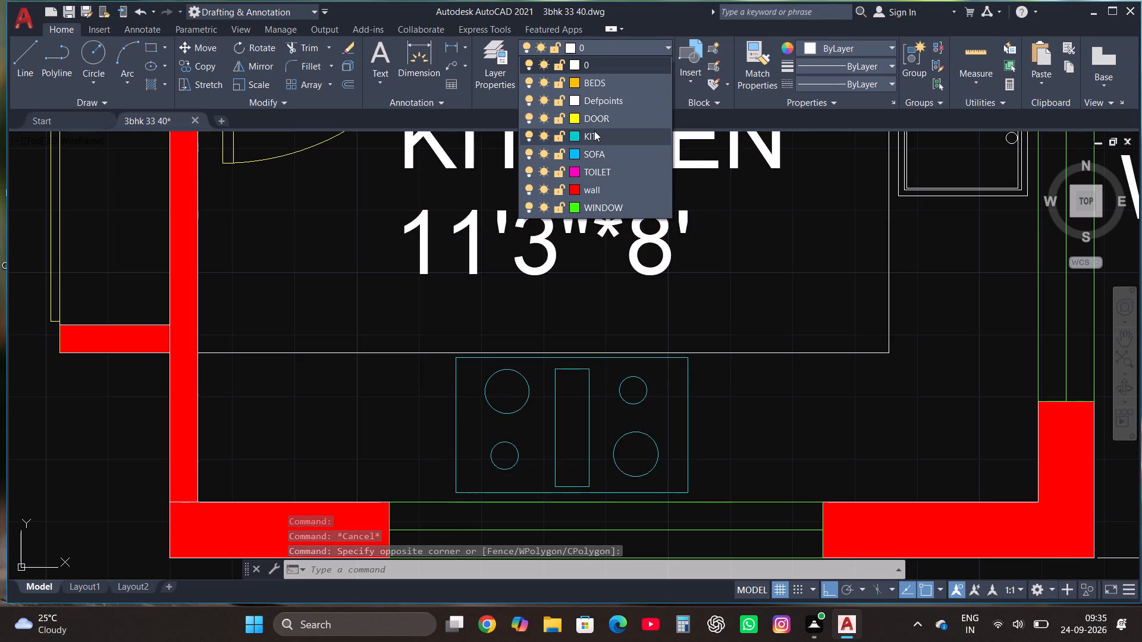
{"action": "key", "text": "Escape"}
Assign the kitchen sink with its drainboard beside the window to the KIT layer.
{"action": "scroll", "coordinate": [463, 379], "scroll_direction": "down", "scroll_amount": 2}
{"action": "scroll", "coordinate": [541, 435], "scroll_direction": "down", "scroll_amount": 2}
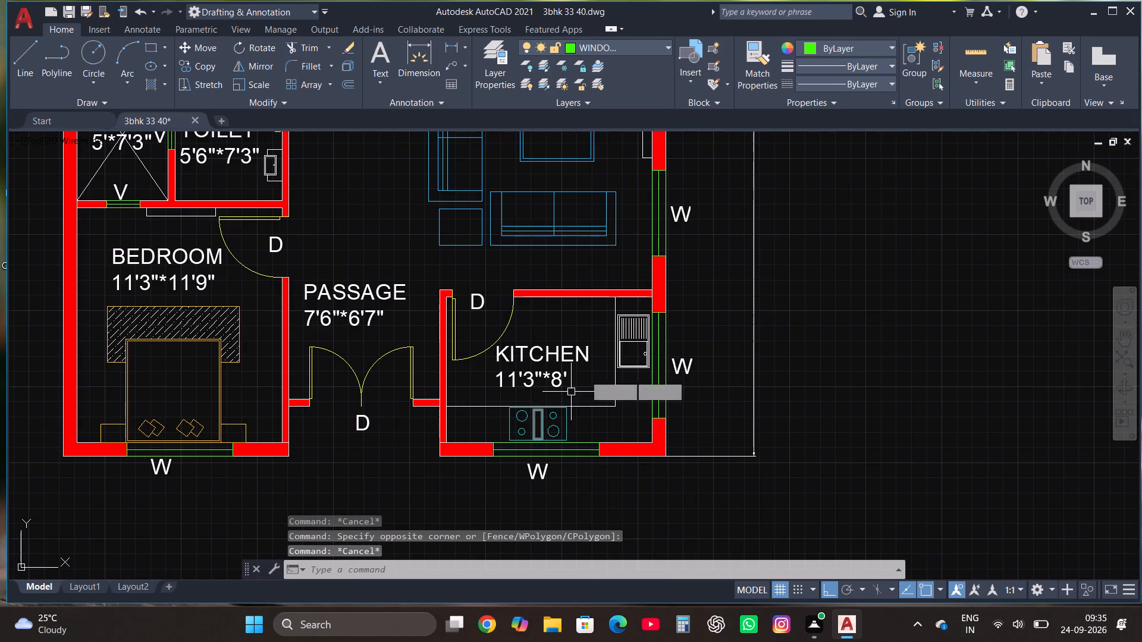
{"action": "scroll", "coordinate": [688, 323], "scroll_direction": "up", "scroll_amount": 3}
{"action": "scroll", "coordinate": [581, 462], "scroll_direction": "down", "scroll_amount": 1}
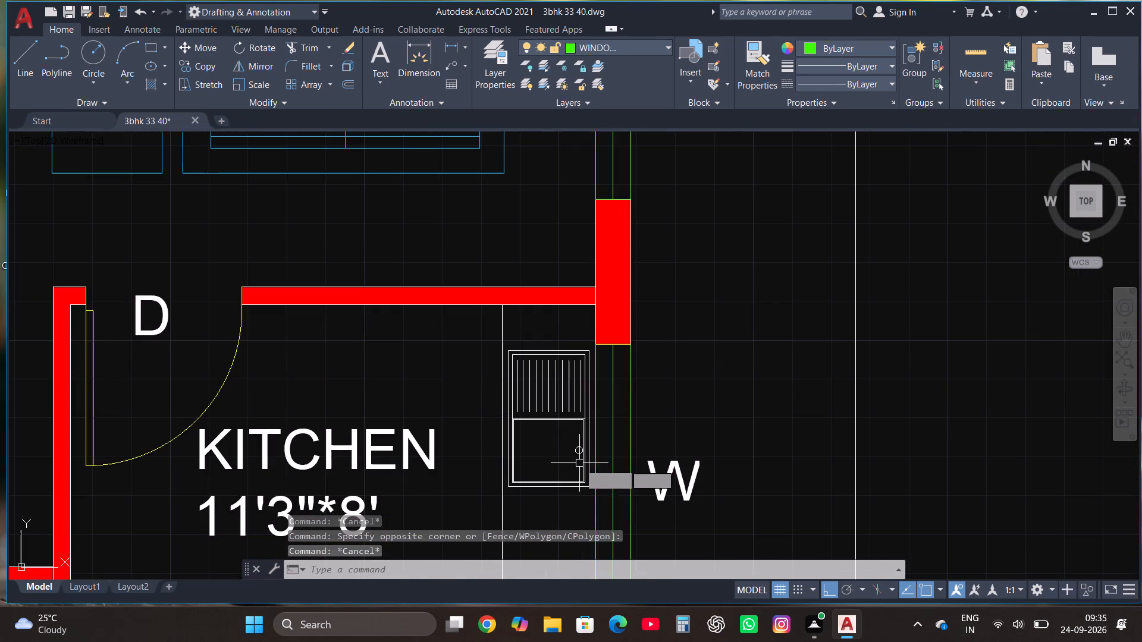
{"action": "left_click", "coordinate": [583, 490]}
{"action": "key", "text": "Escape"}
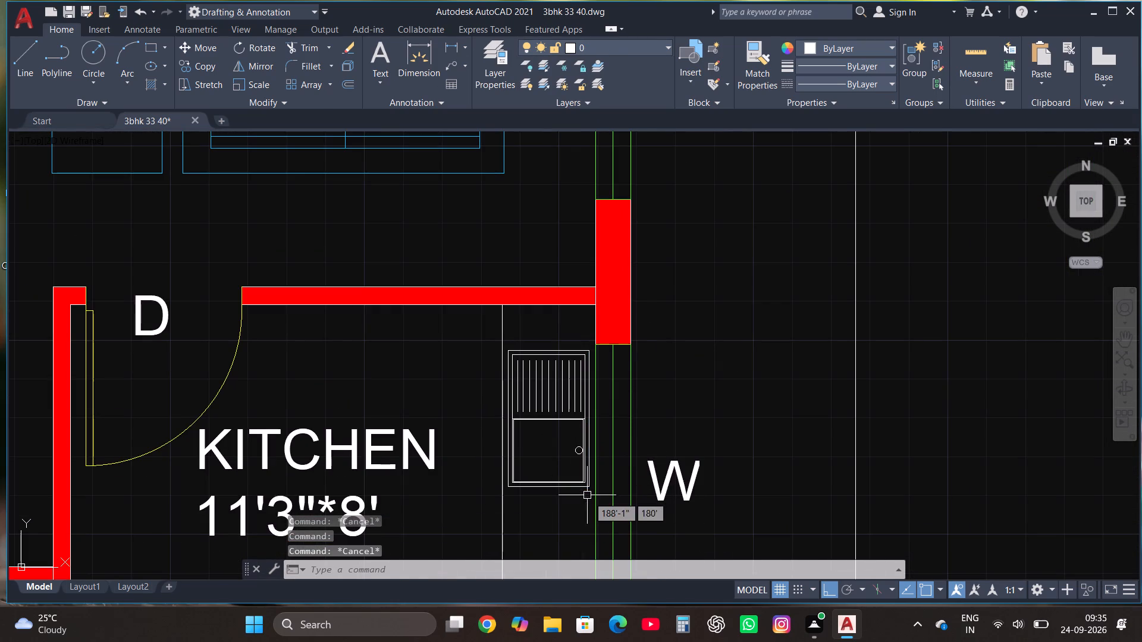
{"action": "left_click", "coordinate": [590, 504]}
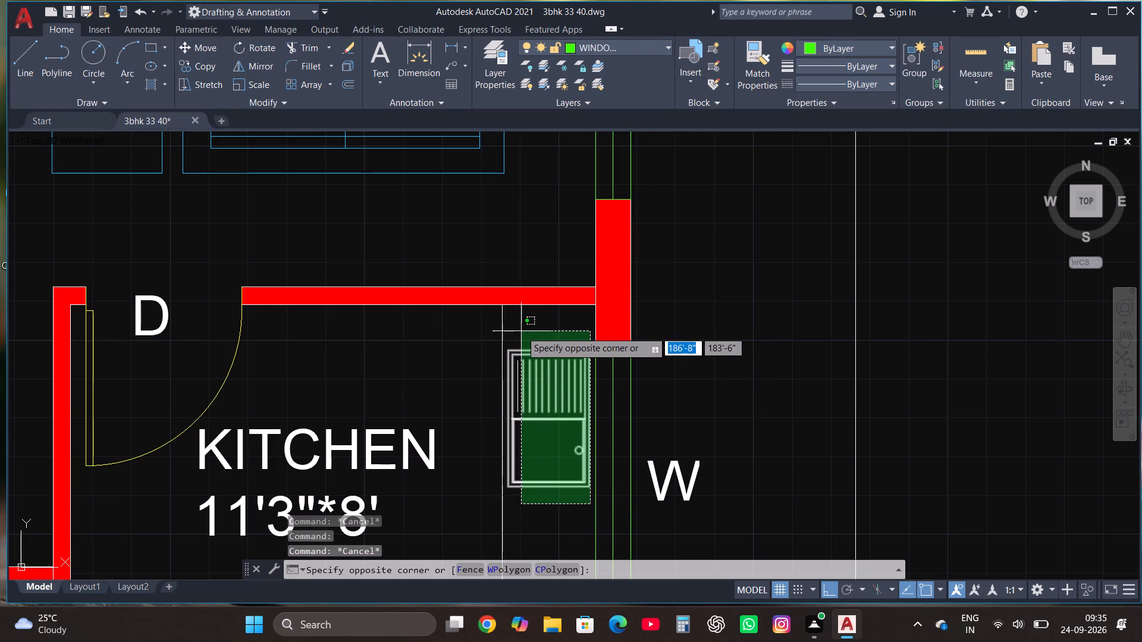
{"action": "left_click", "coordinate": [508, 328]}
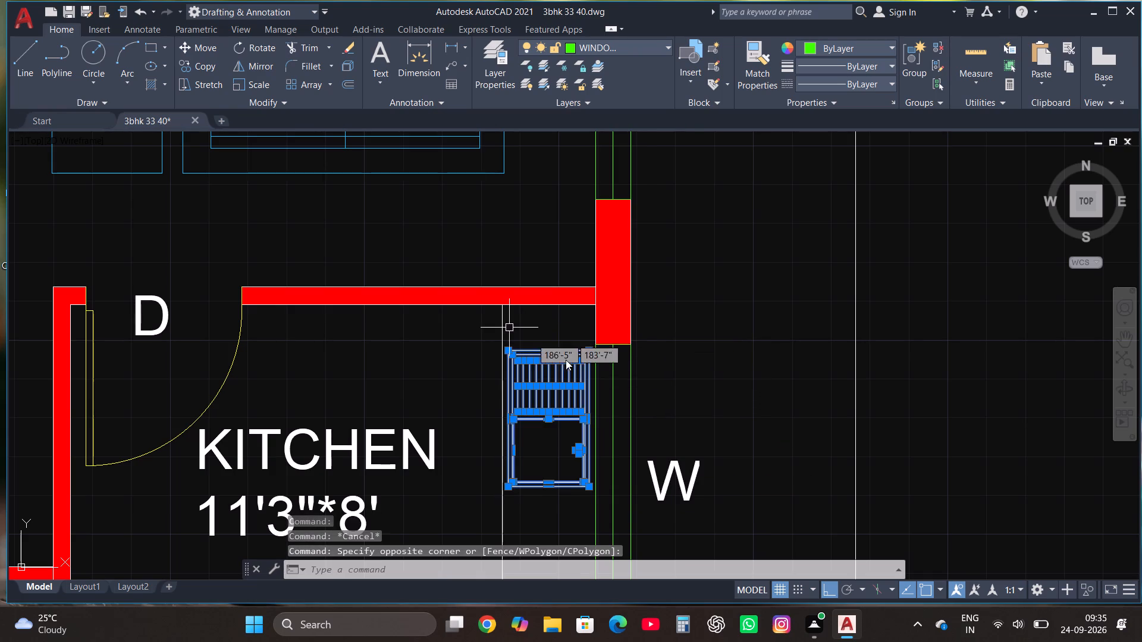
{"action": "left_click", "coordinate": [621, 50]}
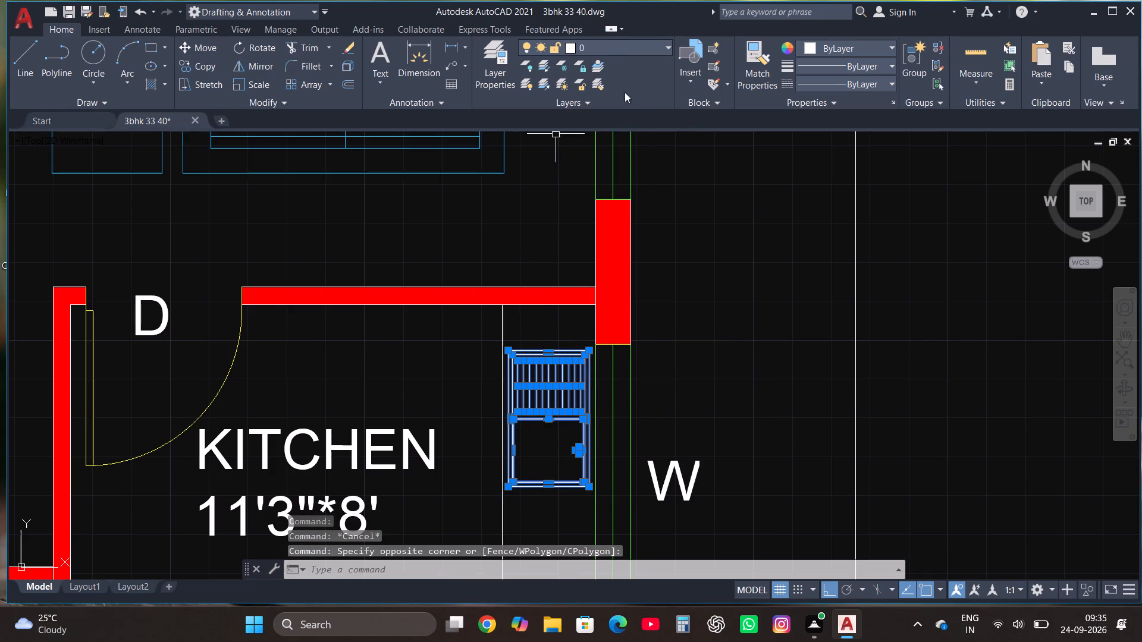
{"action": "left_click", "coordinate": [619, 140]}
{"action": "key", "text": "Escape"}
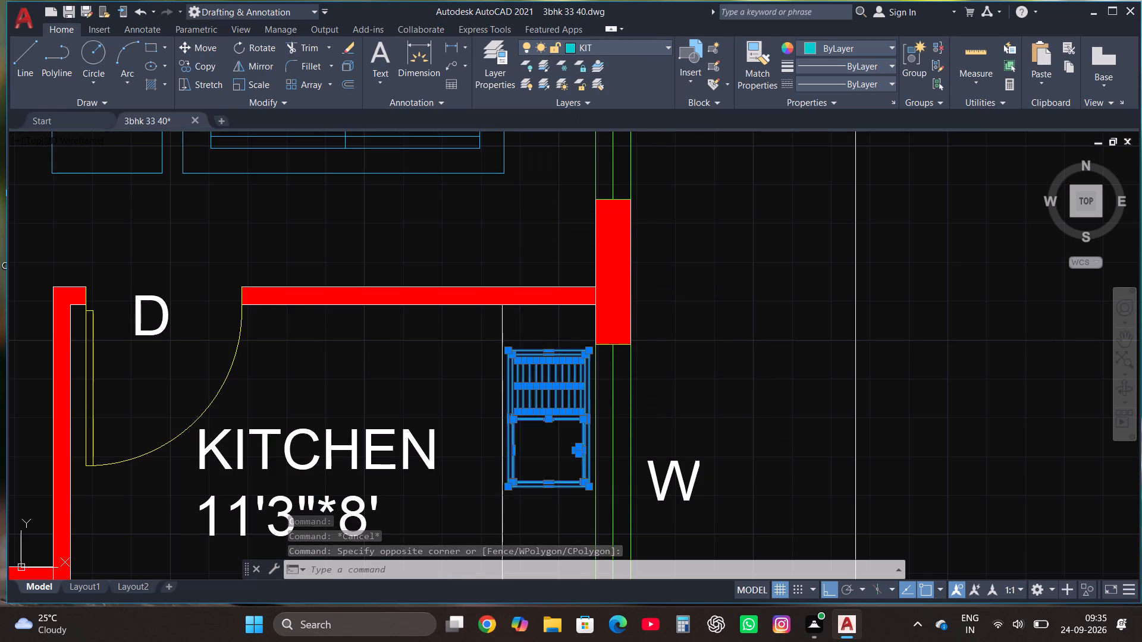
Review the whole 33'*40' plan to check which elements still need a coloured layer.
{"action": "scroll", "coordinate": [629, 271], "scroll_direction": "down", "scroll_amount": 2}
{"action": "scroll", "coordinate": [675, 405], "scroll_direction": "down", "scroll_amount": 1}
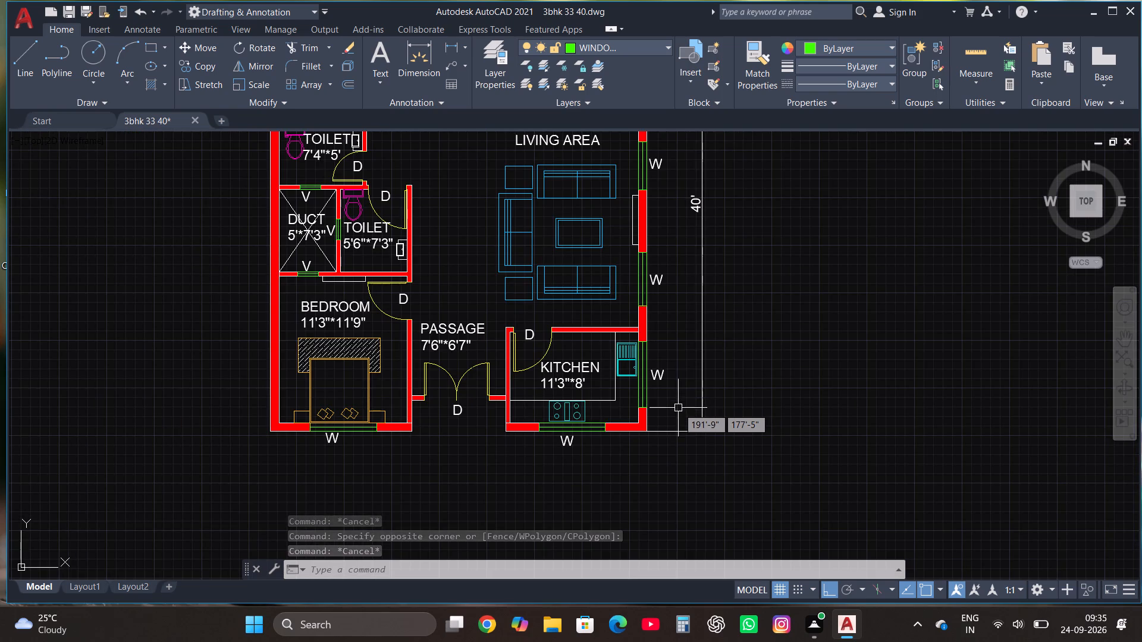
{"action": "scroll", "coordinate": [678, 408], "scroll_direction": "down", "scroll_amount": 2}
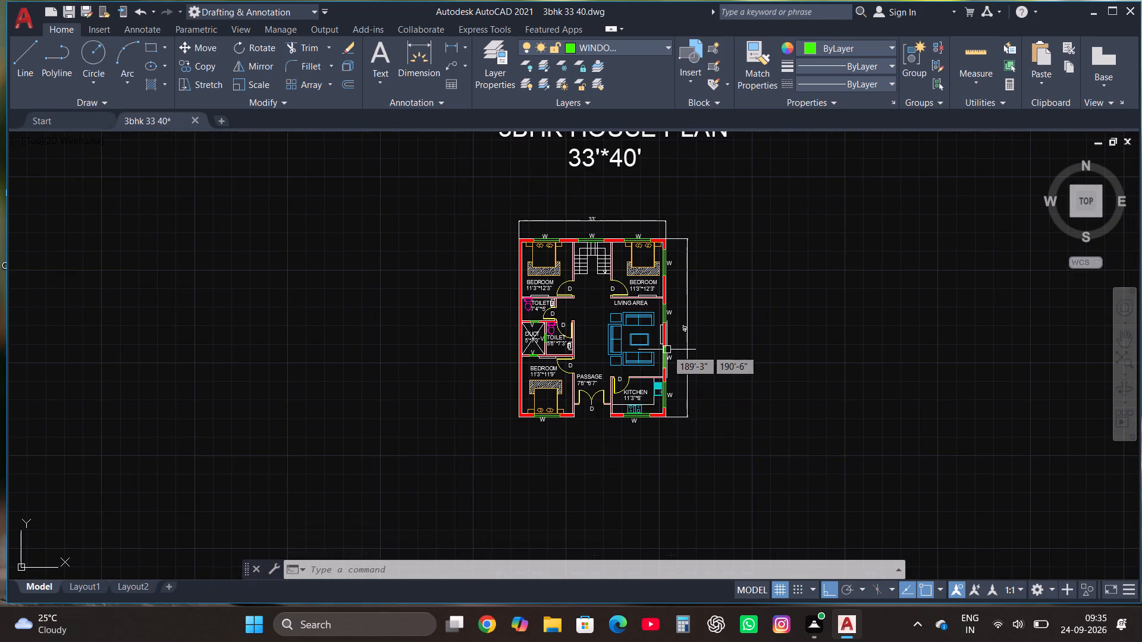
{"action": "scroll", "coordinate": [667, 350], "scroll_direction": "up", "scroll_amount": 1}
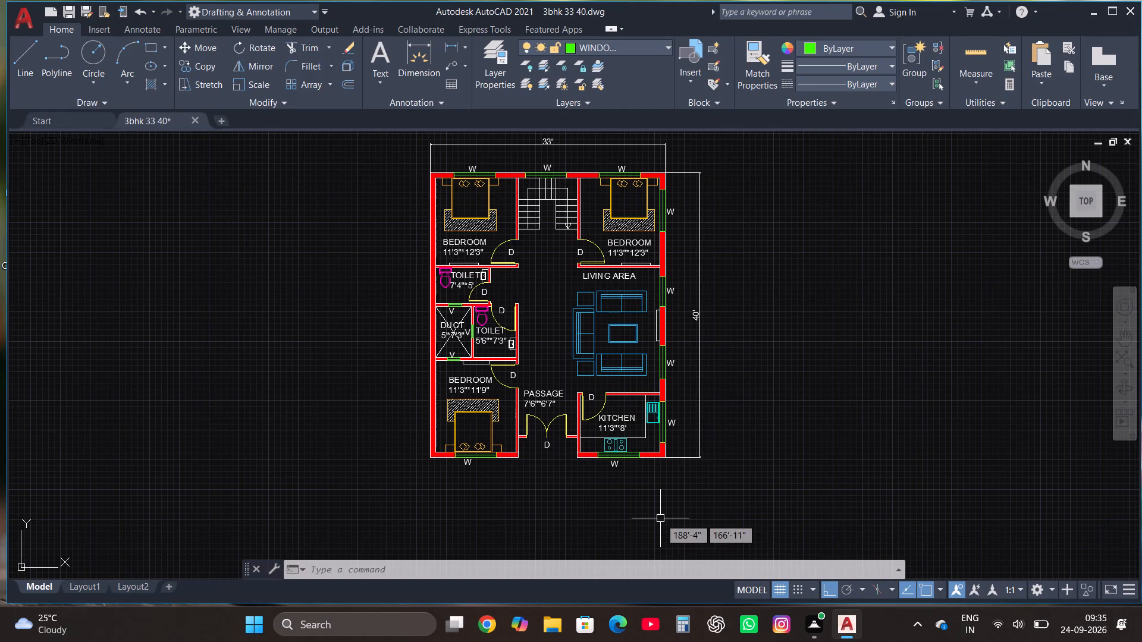
{"action": "key", "text": "Escape"}
{"action": "scroll", "coordinate": [657, 505], "scroll_direction": "down", "scroll_amount": 2}
{"action": "scroll", "coordinate": [656, 483], "scroll_direction": "up", "scroll_amount": 2}
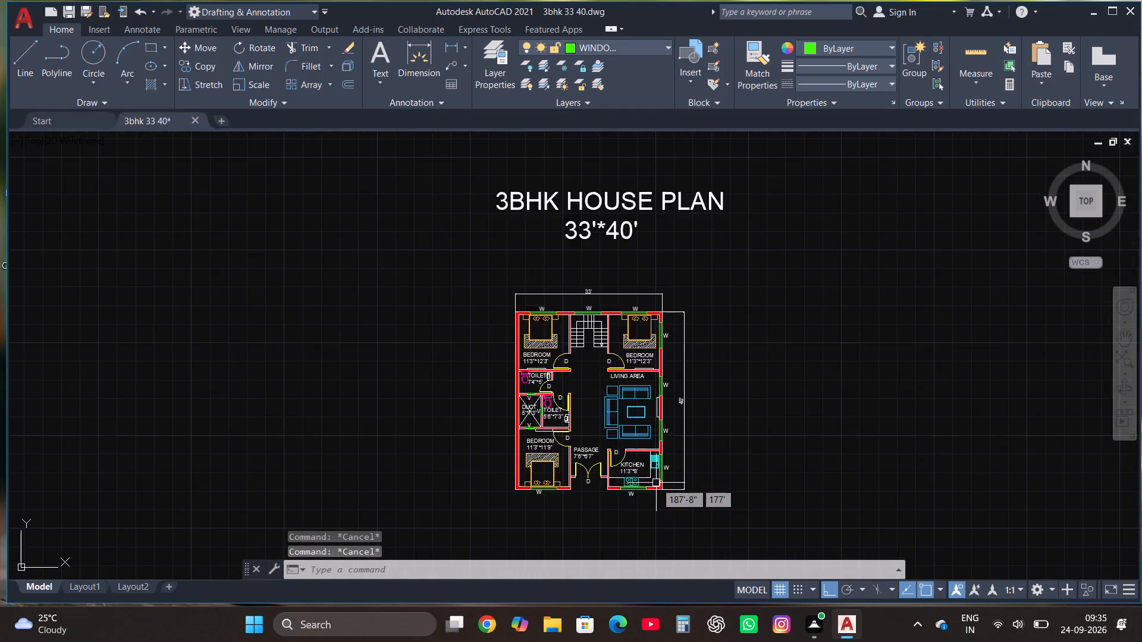
{"action": "scroll", "coordinate": [656, 483], "scroll_direction": "down", "scroll_amount": 1}
{"action": "scroll", "coordinate": [579, 296], "scroll_direction": "up", "scroll_amount": 1}
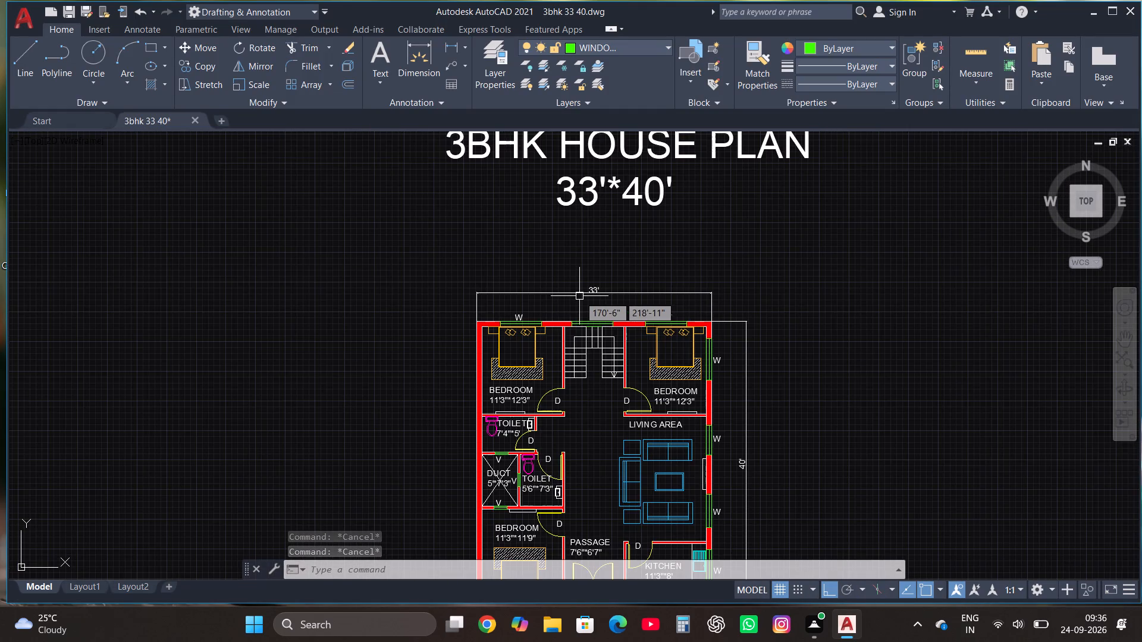
Create a new layer named TEXT with index colour 83.
{"action": "scroll", "coordinate": [596, 320], "scroll_direction": "up", "scroll_amount": 2}
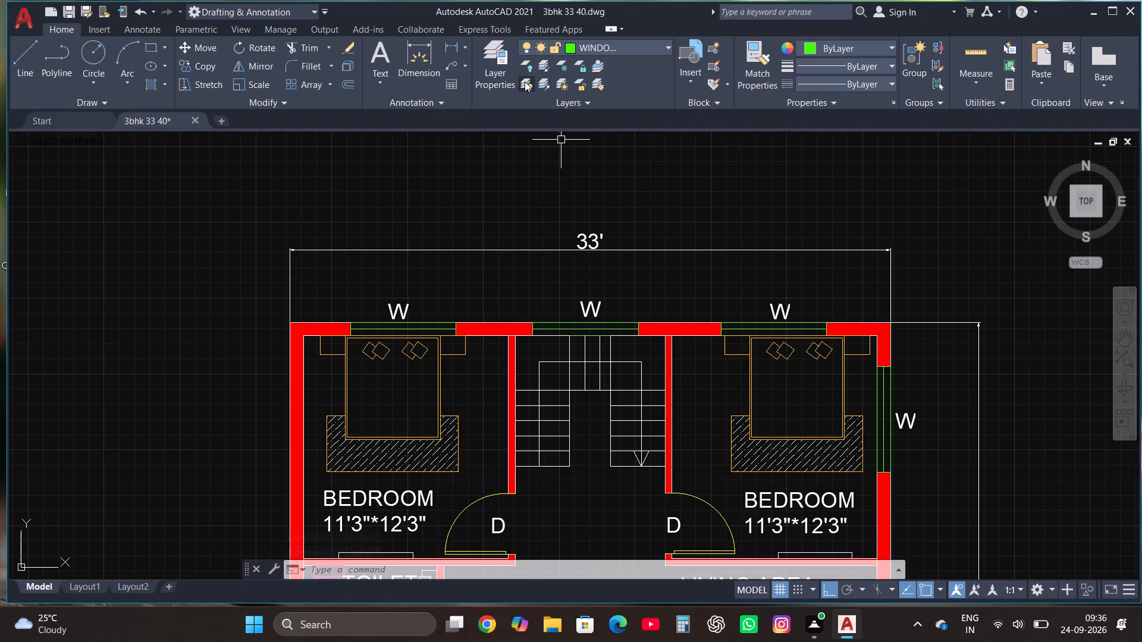
{"action": "left_click", "coordinate": [488, 45]}
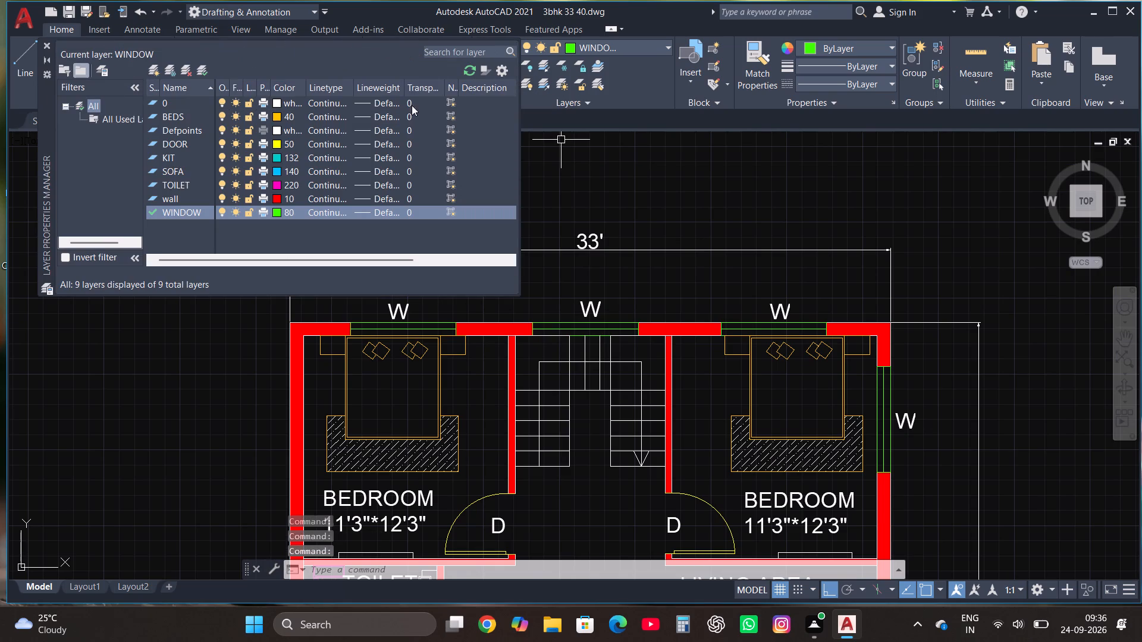
{"action": "left_click", "coordinate": [149, 70]}
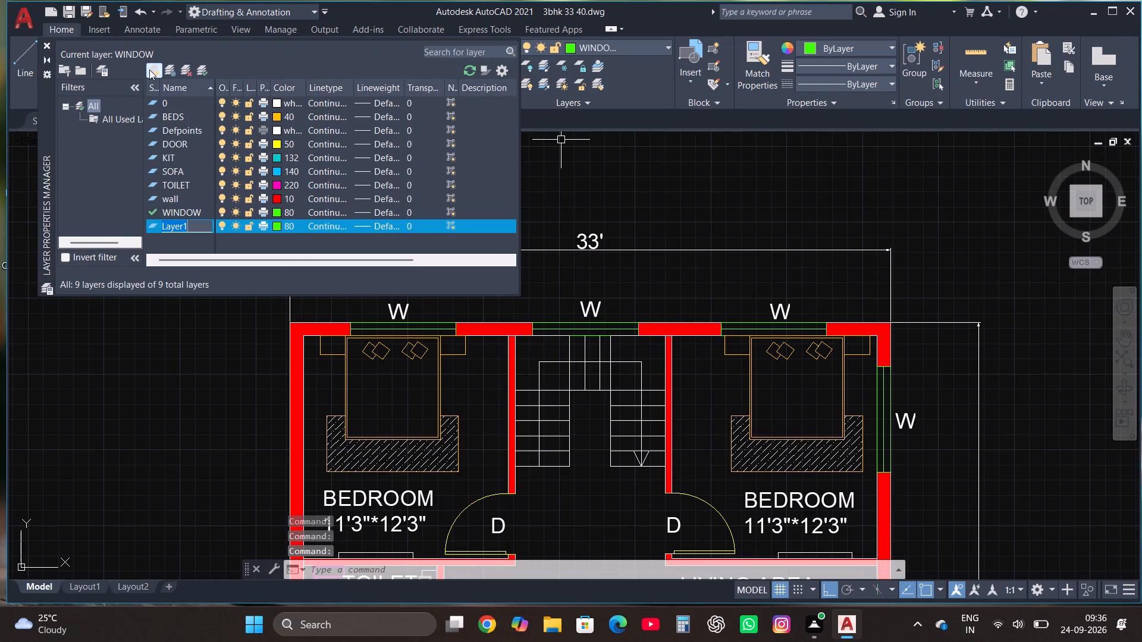
{"action": "type", "text": "TEXT"}
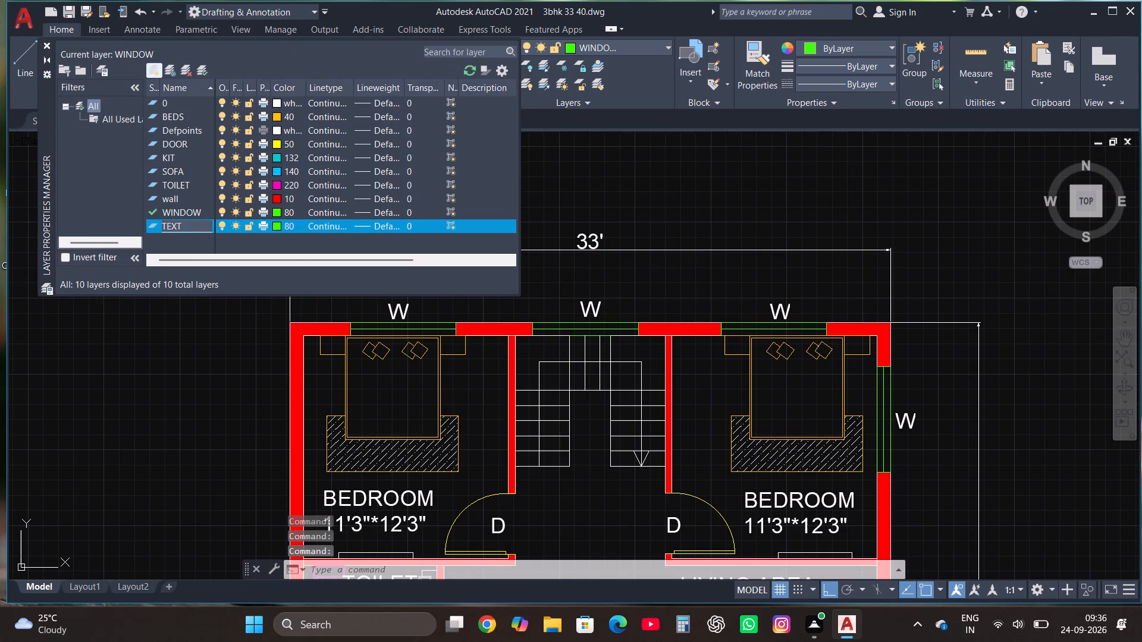
{"action": "left_click", "coordinate": [277, 226]}
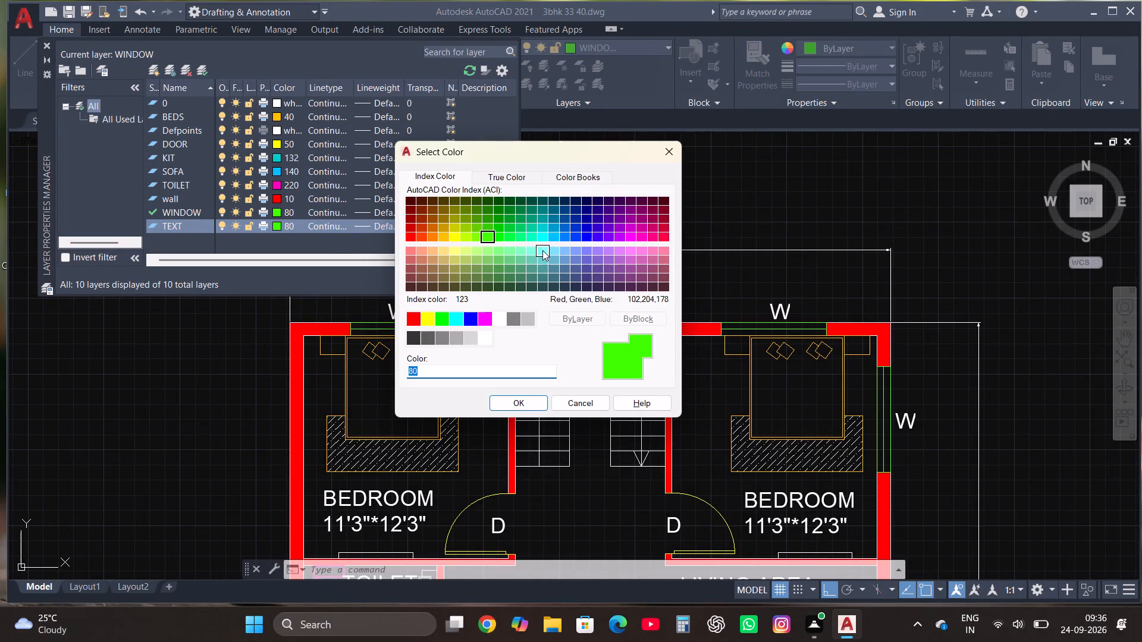
{"action": "left_click", "coordinate": [486, 259]}
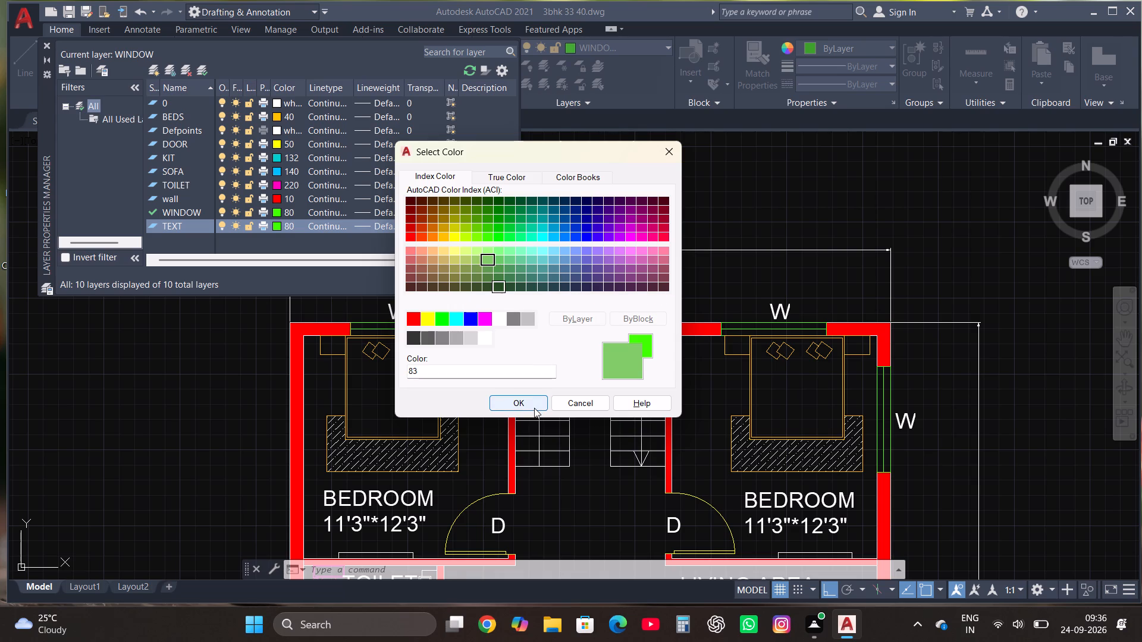
{"action": "left_click", "coordinate": [533, 408]}
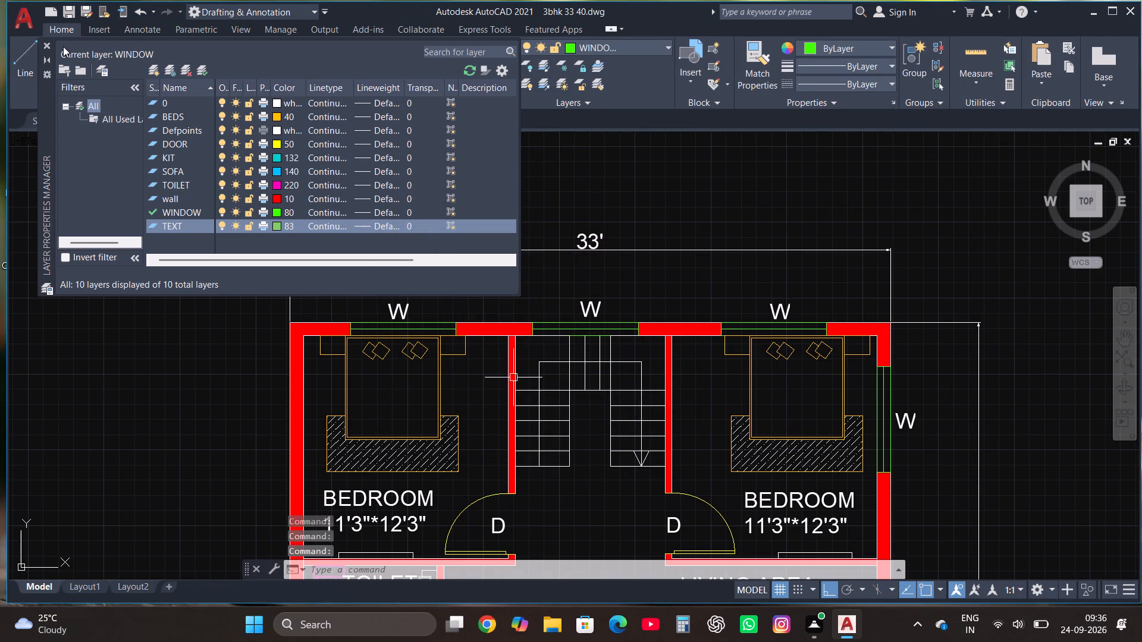
{"action": "left_click", "coordinate": [48, 46]}
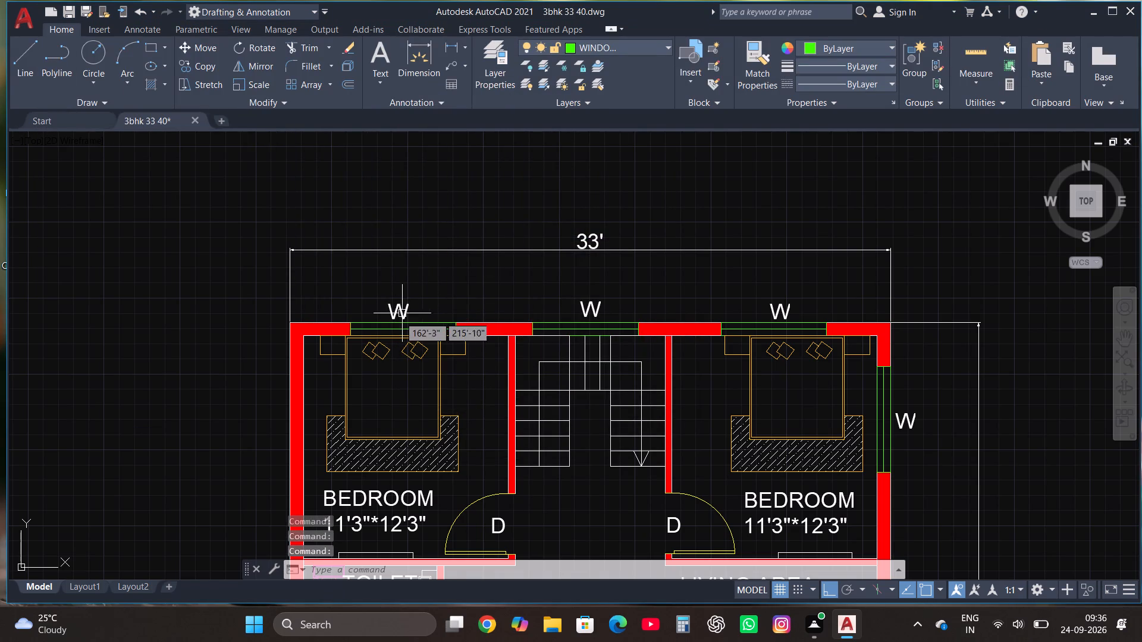
Select a window's W label together with all similar text and assign the labels to the TEXT layer.
{"action": "left_click", "coordinate": [399, 316]}
{"action": "right_click", "coordinate": [398, 316]}
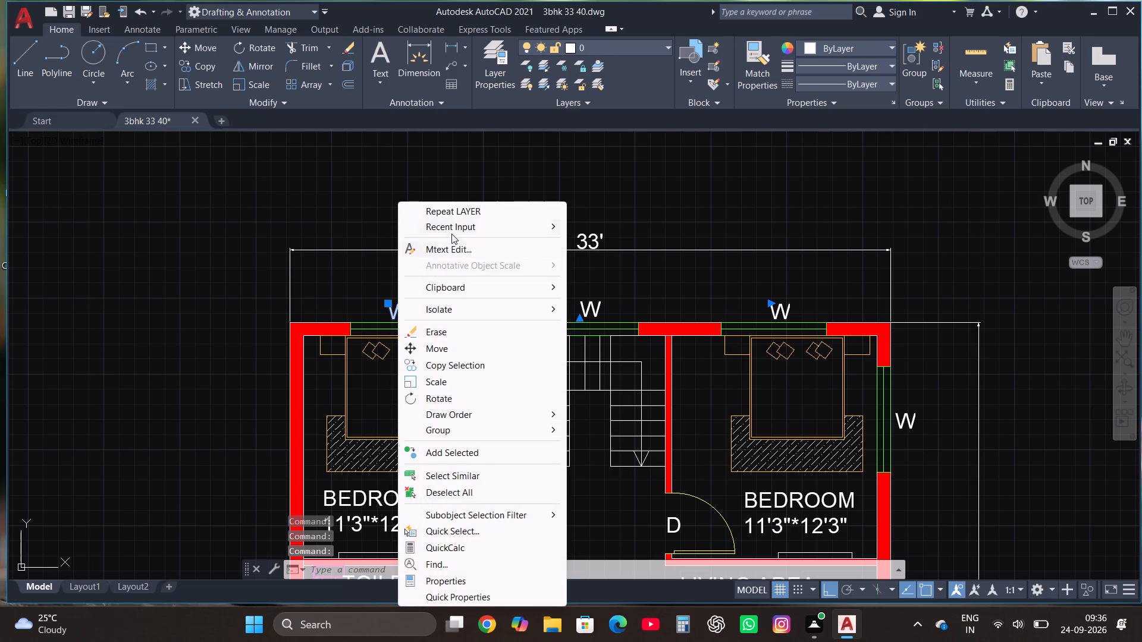
{"action": "left_click", "coordinate": [449, 479]}
{"action": "scroll", "coordinate": [438, 259], "scroll_direction": "down", "scroll_amount": 2}
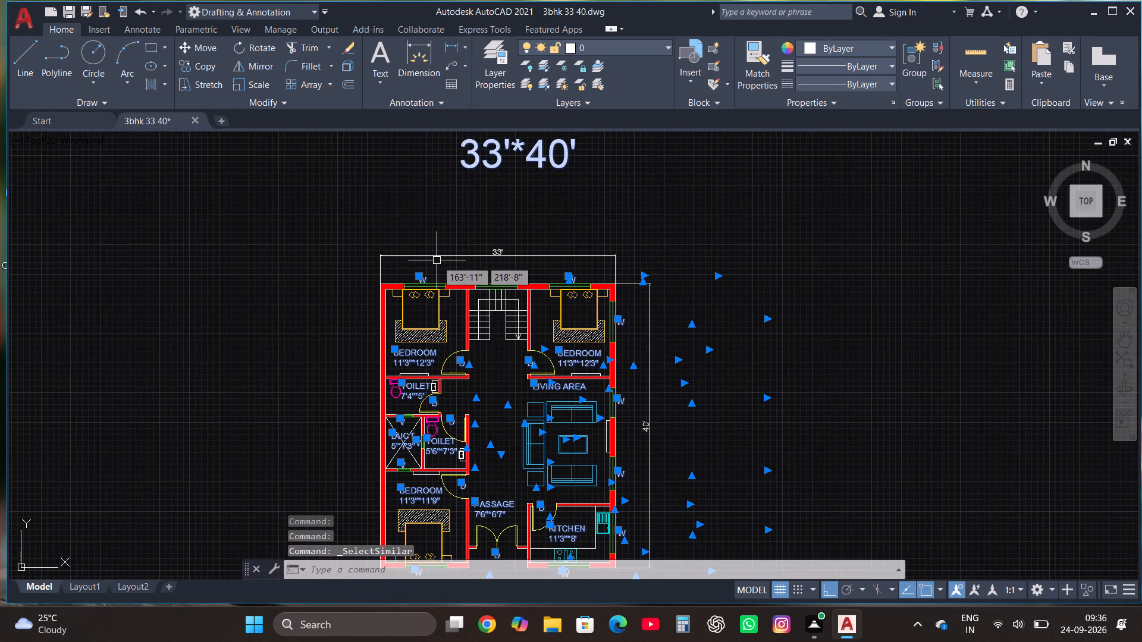
{"action": "scroll", "coordinate": [435, 262], "scroll_direction": "down", "scroll_amount": 1}
{"action": "scroll", "coordinate": [435, 262], "scroll_direction": "up", "scroll_amount": 2}
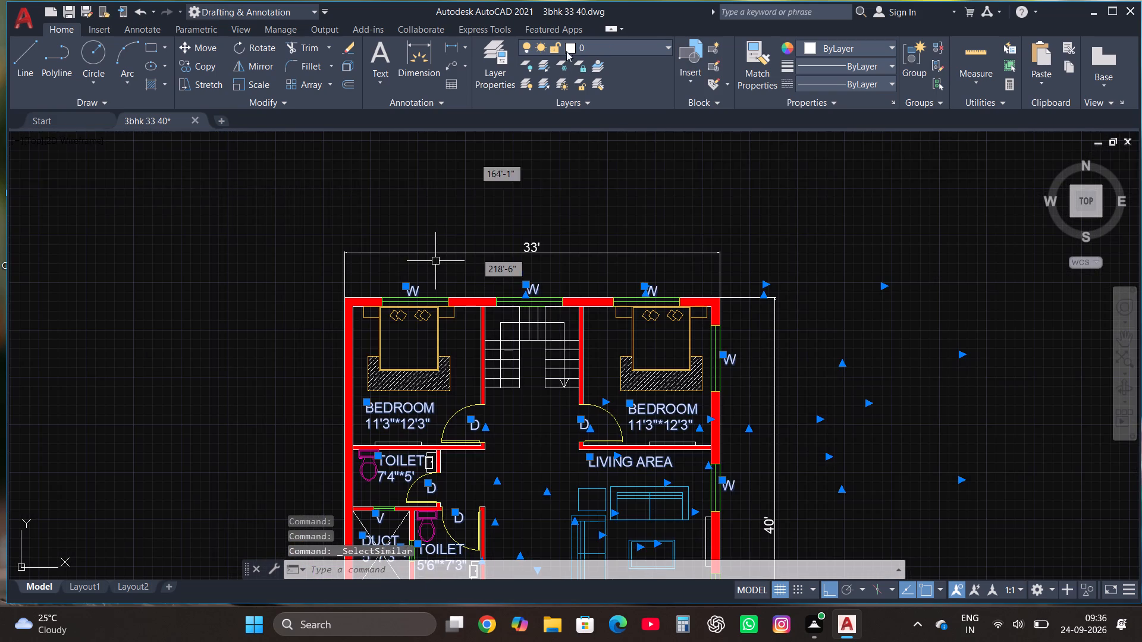
{"action": "left_click", "coordinate": [596, 43]}
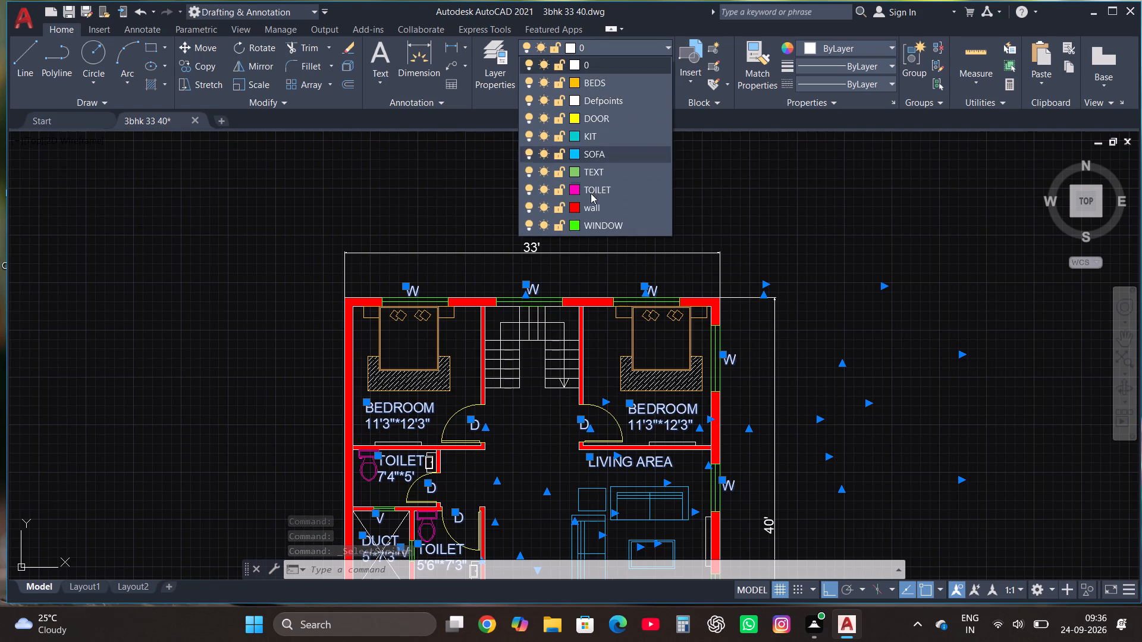
{"action": "left_click", "coordinate": [594, 172]}
{"action": "key", "text": "Escape"}
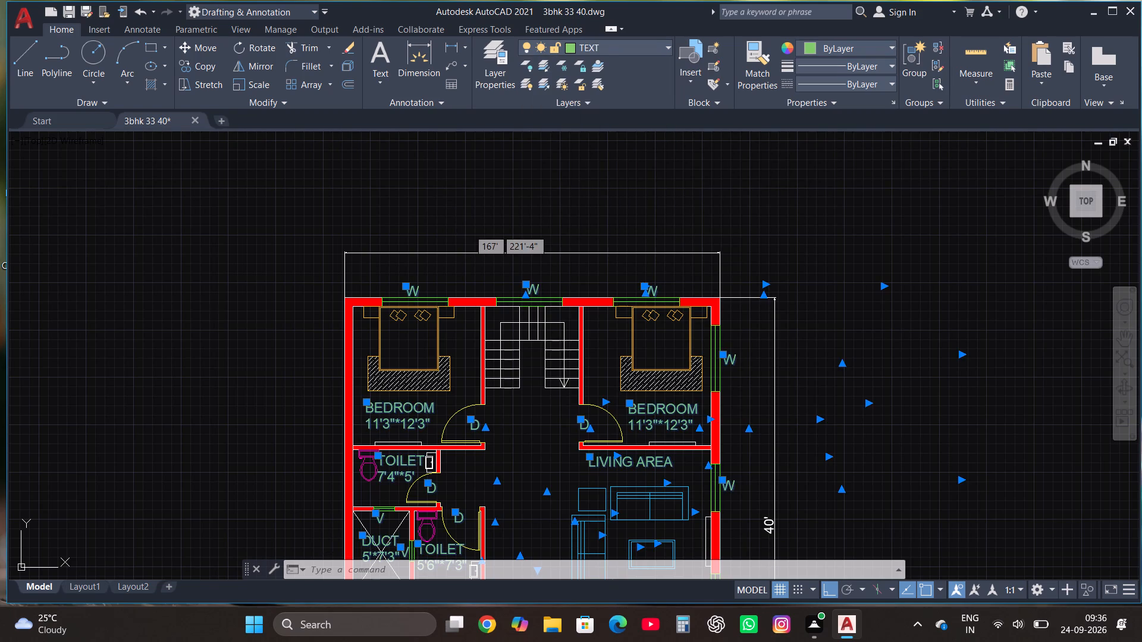
Create a new layer named STAIR with index colour 32.
{"action": "scroll", "coordinate": [486, 227], "scroll_direction": "down", "scroll_amount": 2}
{"action": "scroll", "coordinate": [507, 283], "scroll_direction": "up", "scroll_amount": 1}
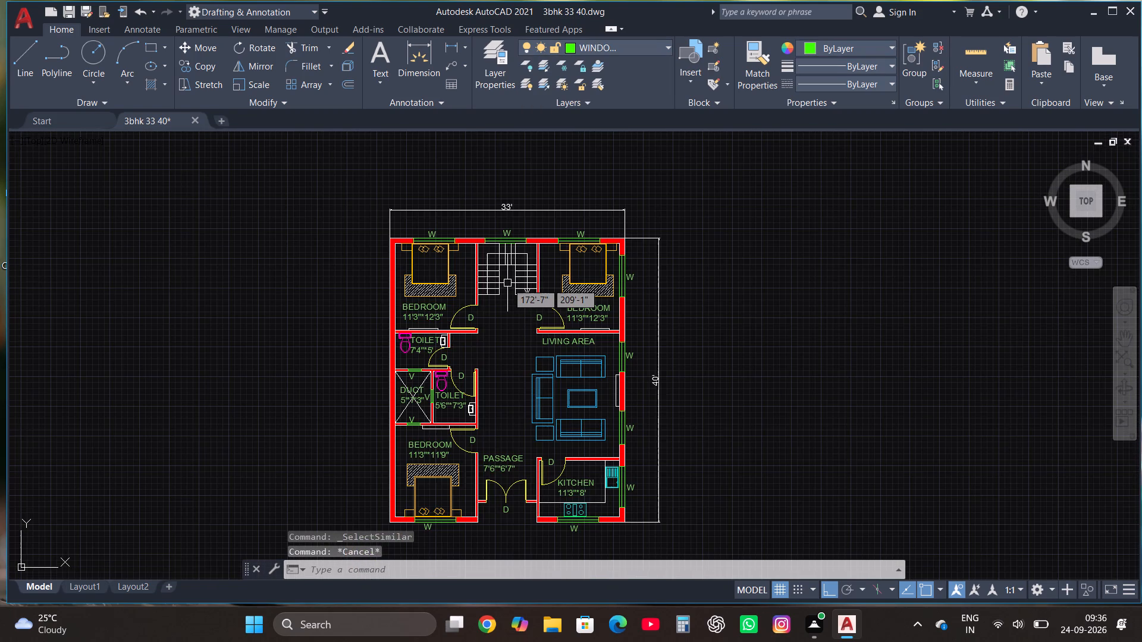
{"action": "scroll", "coordinate": [514, 229], "scroll_direction": "up", "scroll_amount": 2}
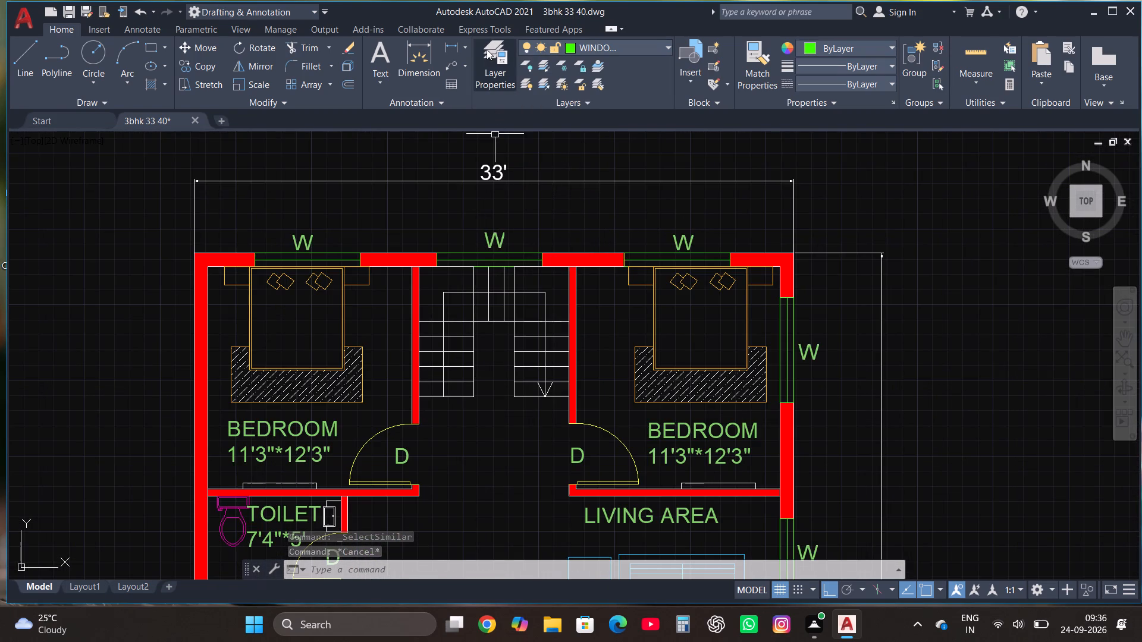
{"action": "left_click", "coordinate": [487, 47]}
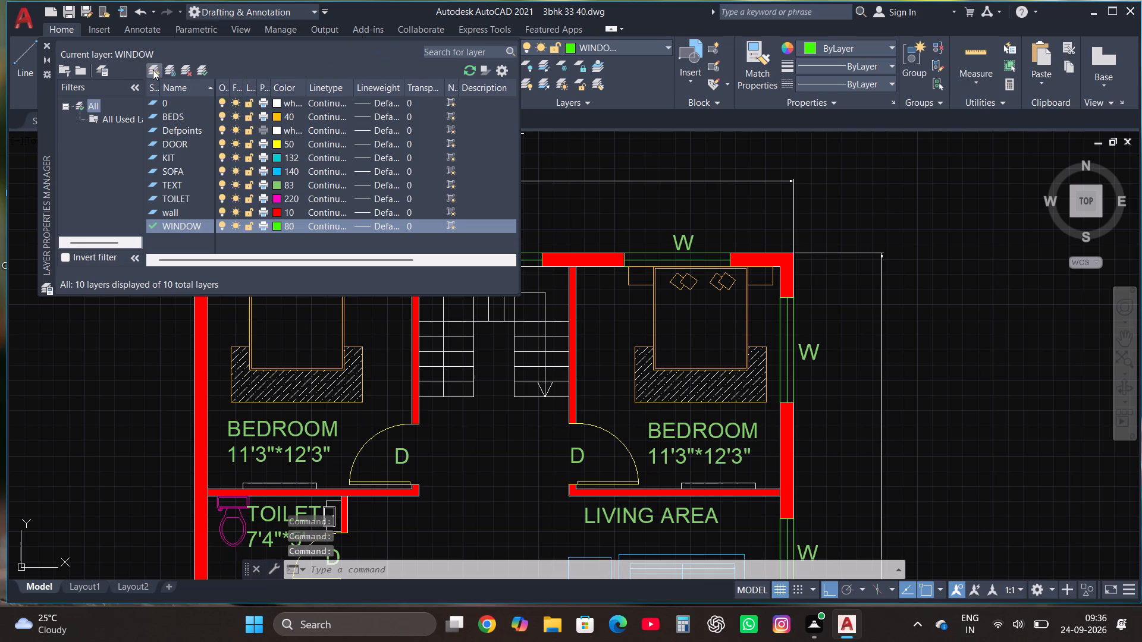
{"action": "left_click", "coordinate": [153, 70]}
{"action": "type", "text": "STAIR"}
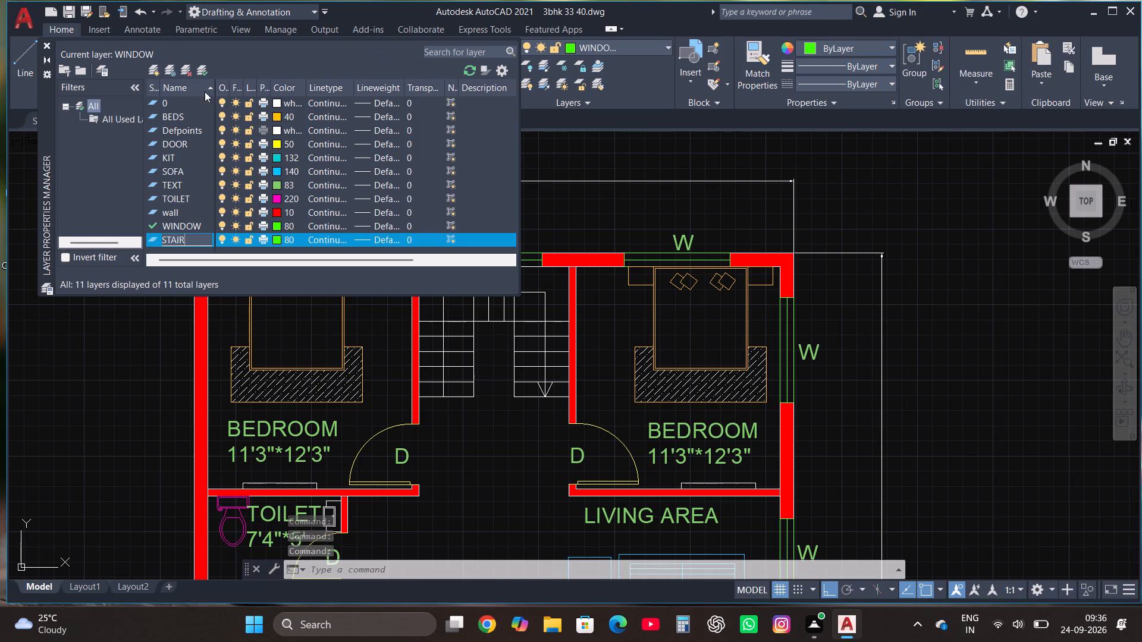
{"action": "left_click", "coordinate": [278, 239]}
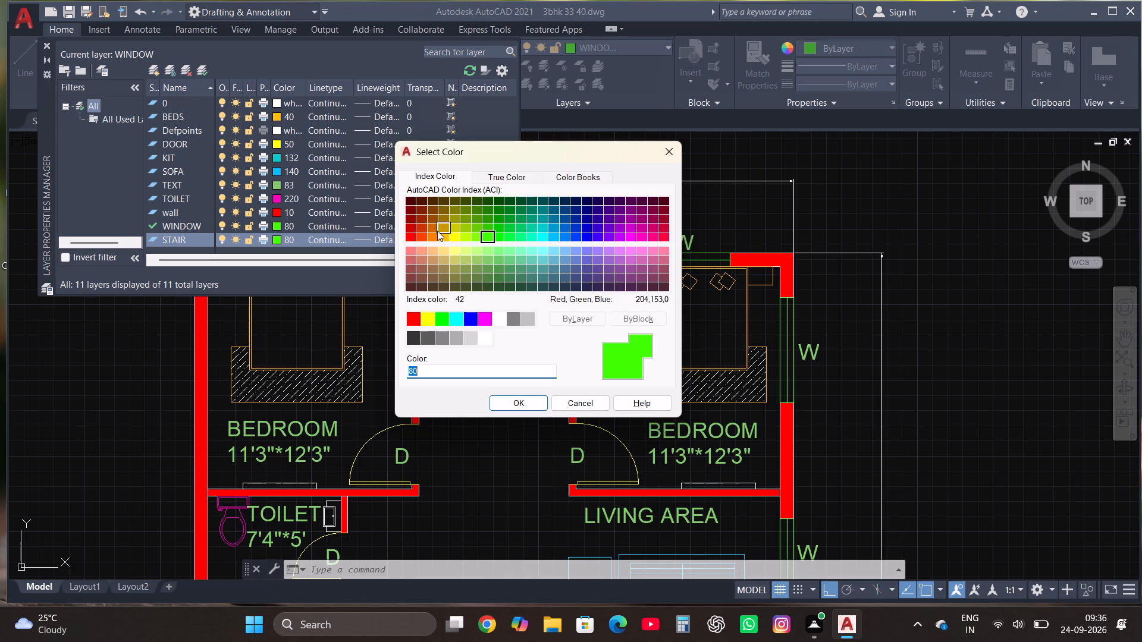
{"action": "left_click", "coordinate": [437, 231]}
{"action": "left_click", "coordinate": [434, 229]}
{"action": "left_click", "coordinate": [512, 405]}
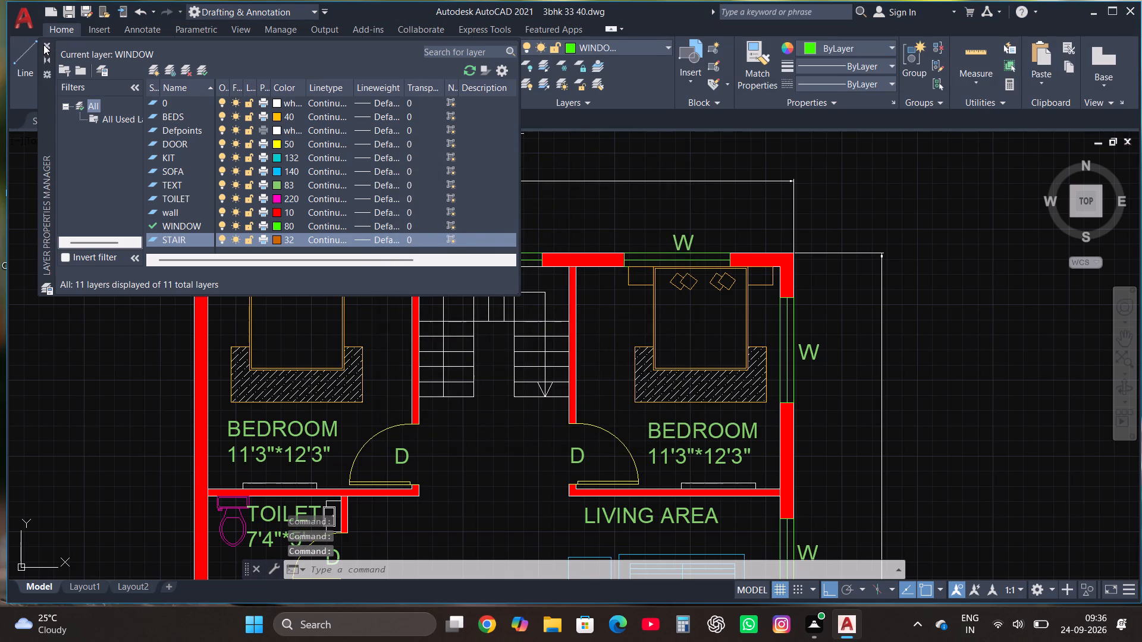
{"action": "left_click", "coordinate": [43, 46]}
Assign the staircase linework between the two upper bedrooms to the STAIR layer.
{"action": "scroll", "coordinate": [416, 411], "scroll_direction": "up", "scroll_amount": 1}
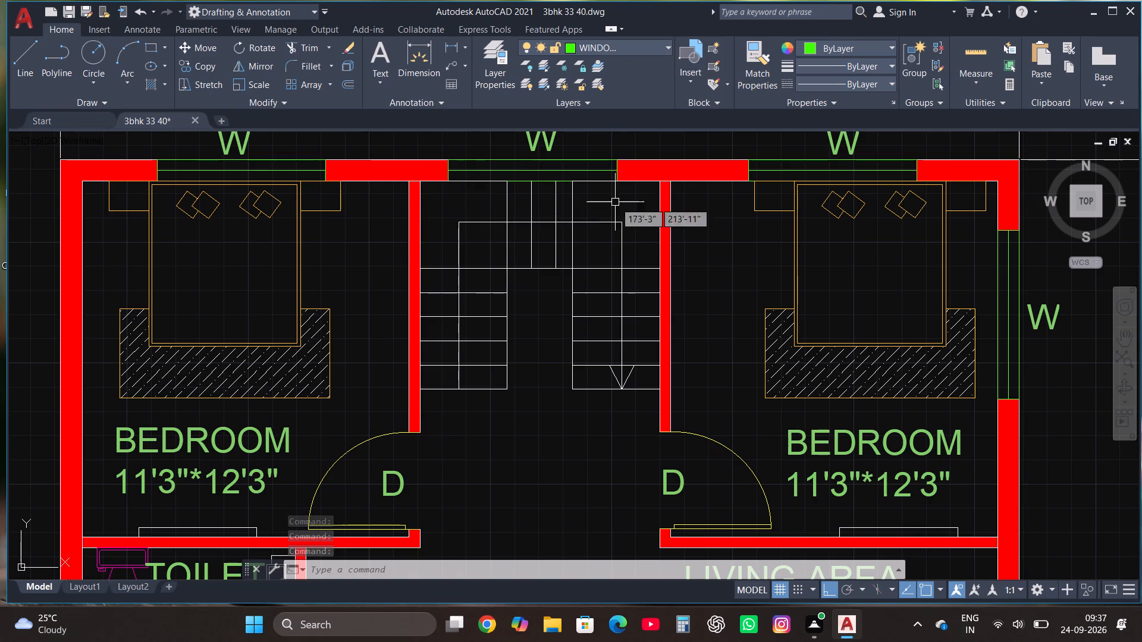
{"action": "left_click", "coordinate": [404, 452]}
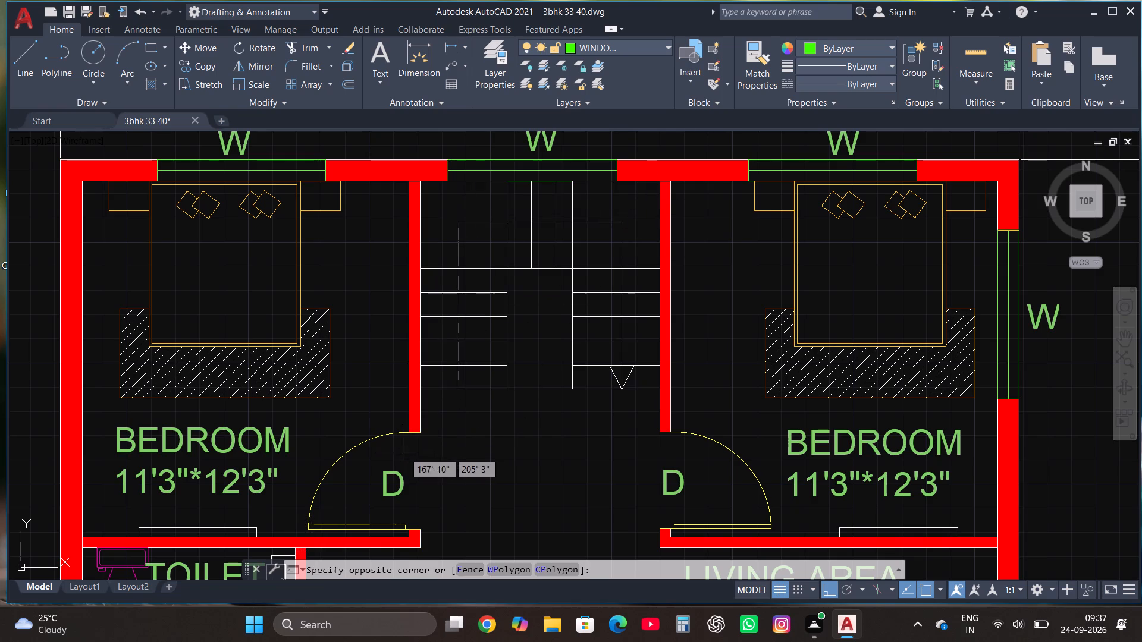
{"action": "left_click", "coordinate": [666, 171]}
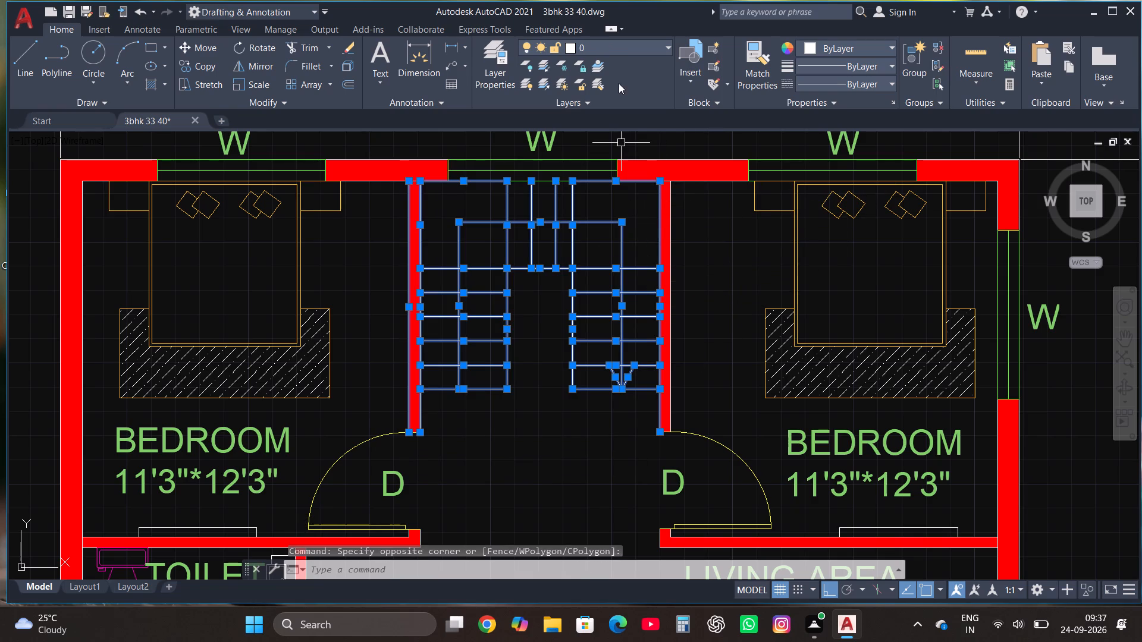
{"action": "left_click", "coordinate": [603, 51]}
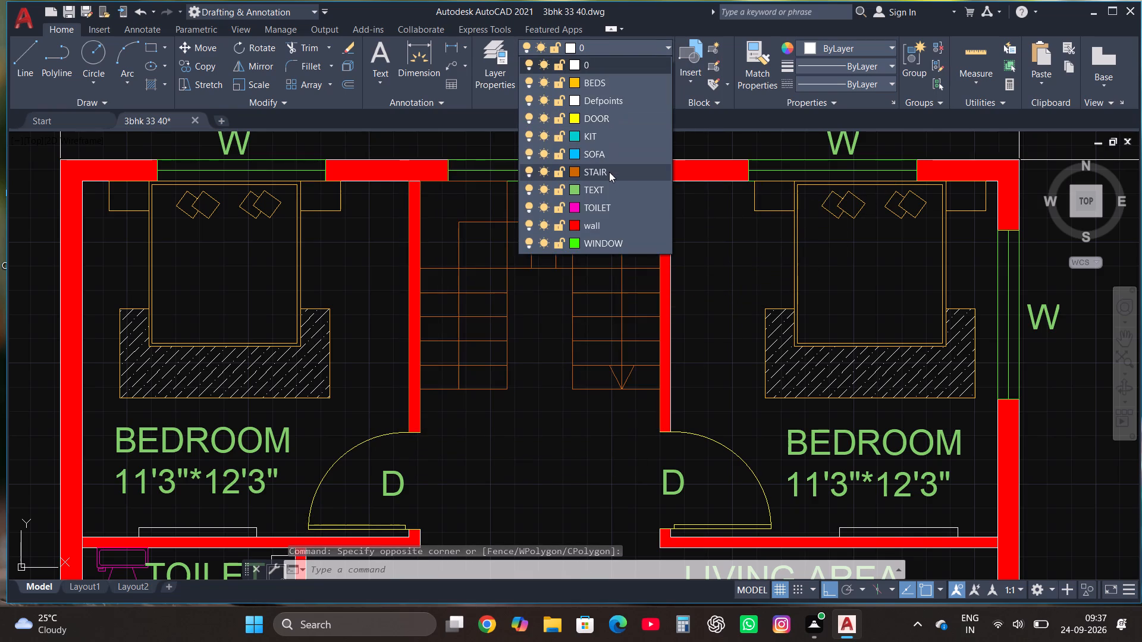
{"action": "left_click", "coordinate": [609, 172]}
{"action": "key", "text": "Escape"}
{"action": "scroll", "coordinate": [526, 428], "scroll_direction": "down", "scroll_amount": 2}
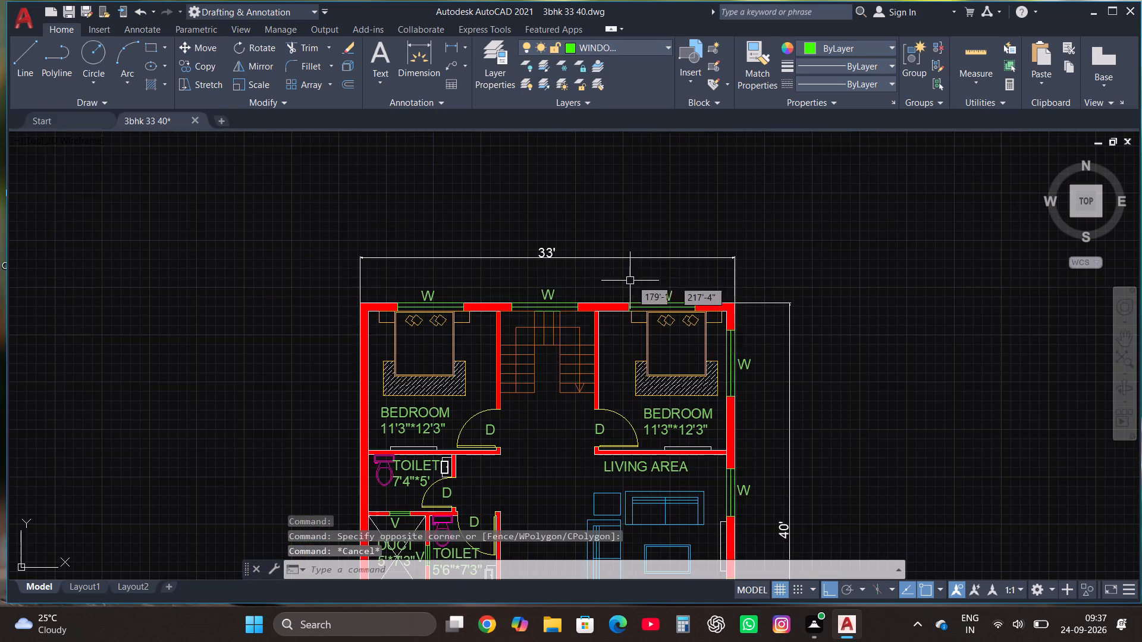
Copy the D label of the upper-left bedroom's door to just below the staircase's left flight, with ortho off.
{"action": "scroll", "coordinate": [626, 233], "scroll_direction": "down", "scroll_amount": 2}
{"action": "scroll", "coordinate": [651, 291], "scroll_direction": "up", "scroll_amount": 1}
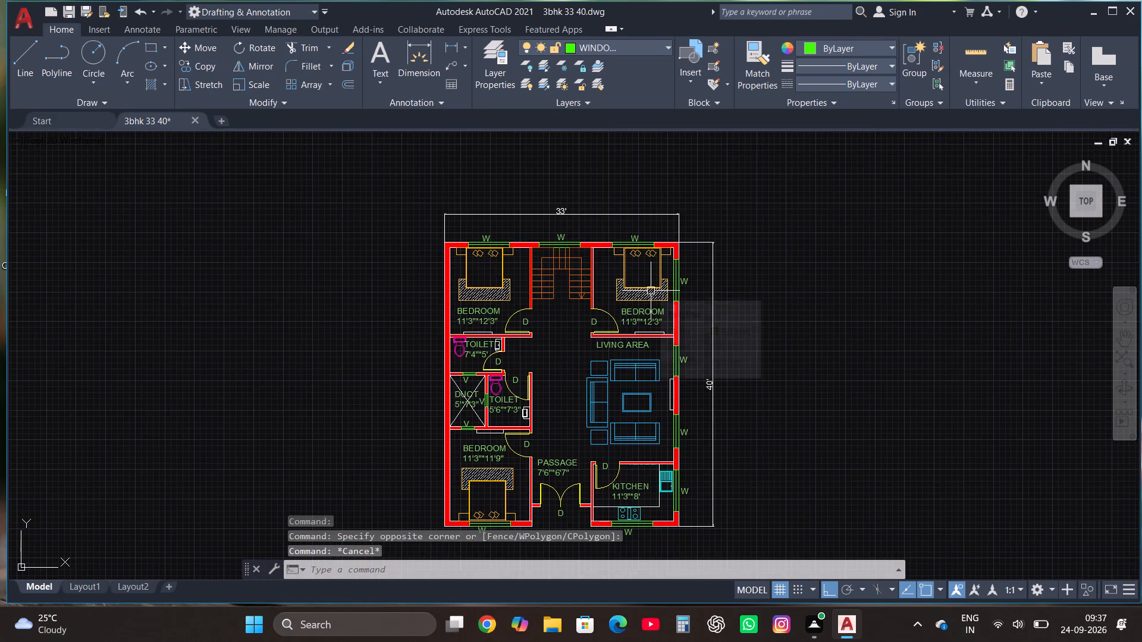
{"action": "scroll", "coordinate": [577, 289], "scroll_direction": "up", "scroll_amount": 3}
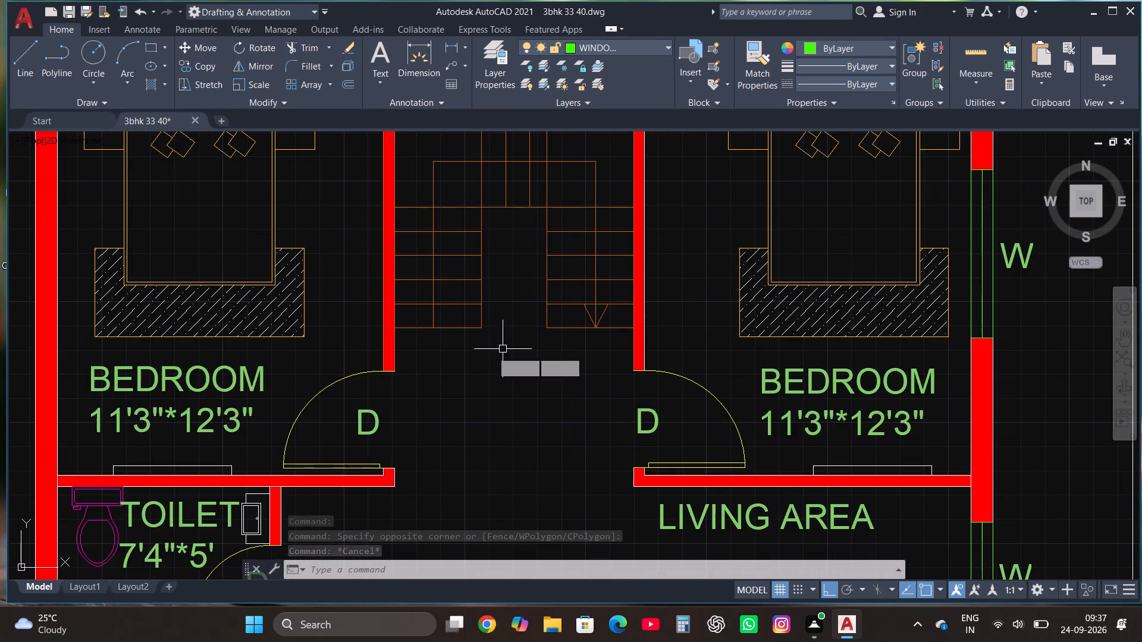
{"action": "left_click", "coordinate": [373, 424]}
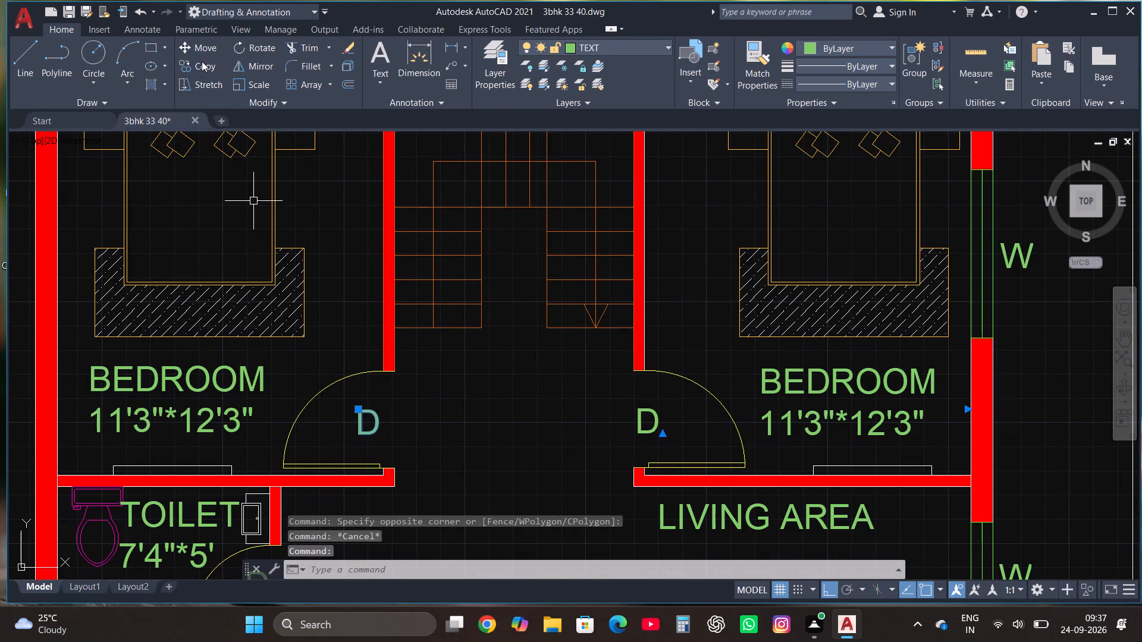
{"action": "left_click", "coordinate": [202, 62]}
{"action": "left_click", "coordinate": [369, 421]}
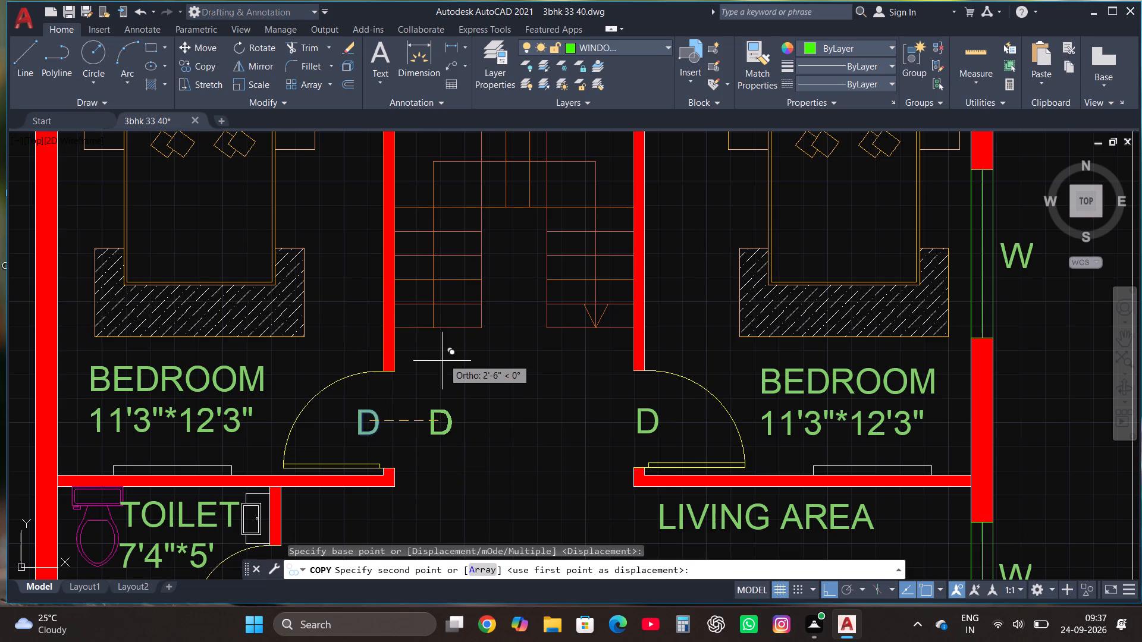
{"action": "key", "text": "F8"}
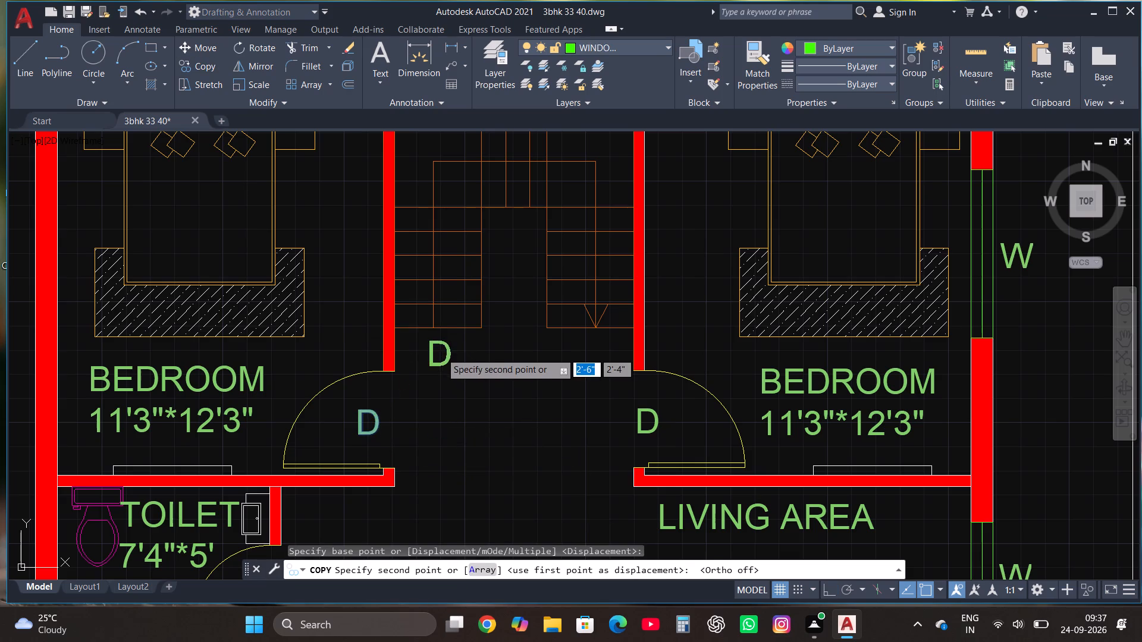
{"action": "left_click", "coordinate": [440, 353]}
Change the text of the copied label below the stairs to UP.
{"action": "left_click", "coordinate": [433, 344]}
{"action": "right_click", "coordinate": [432, 344]}
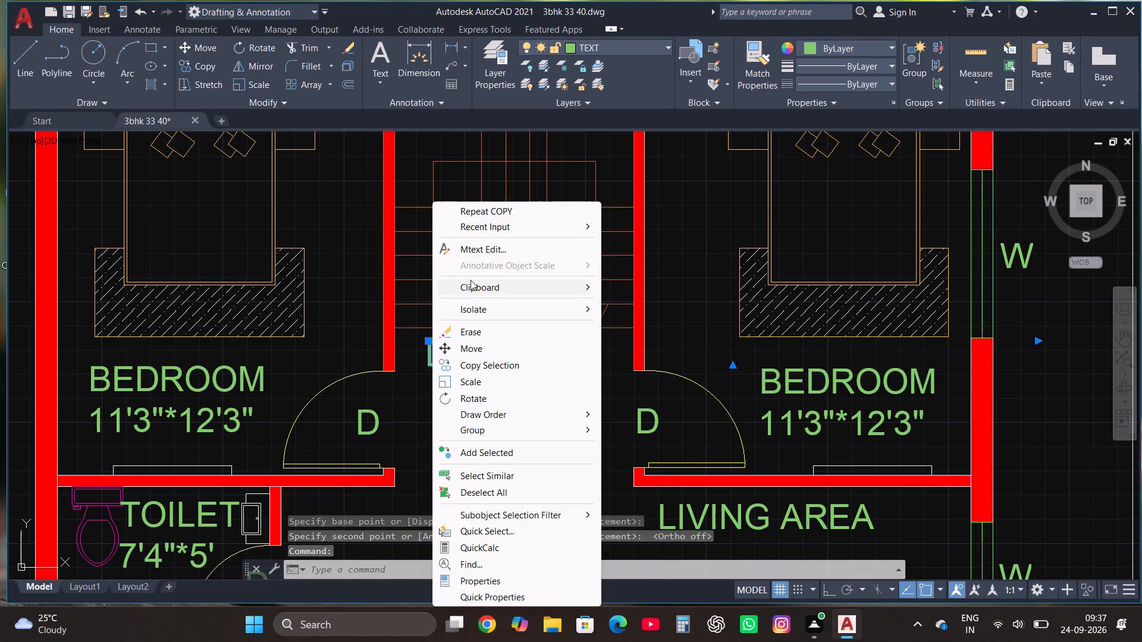
{"action": "left_click", "coordinate": [473, 257]}
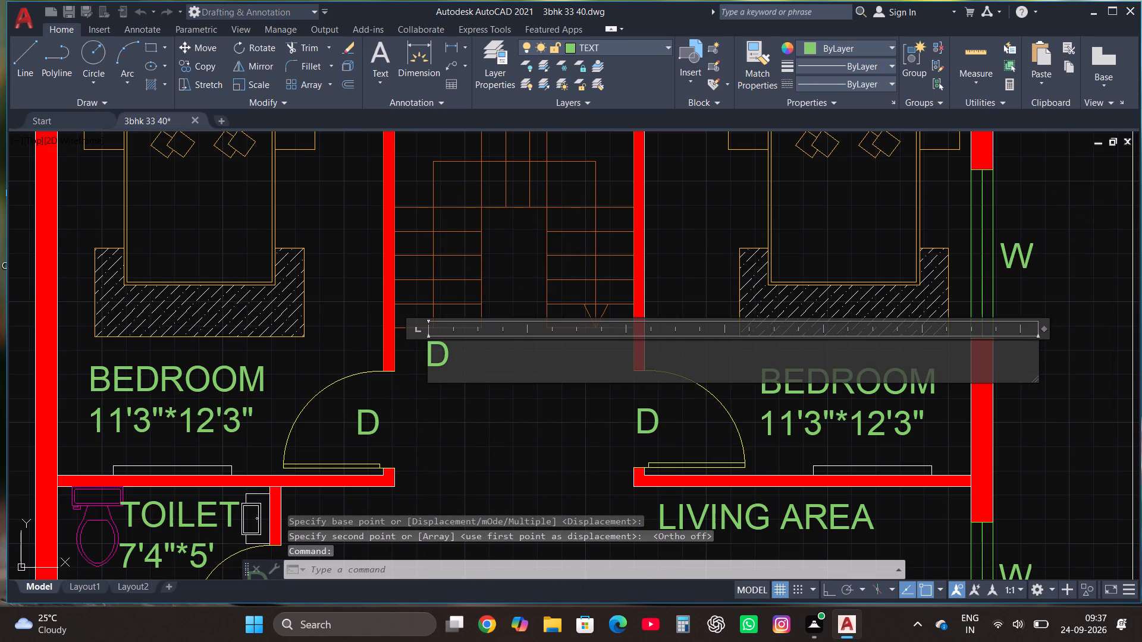
{"action": "left_click", "coordinate": [488, 357]}
{"action": "key", "text": "BackSpace"}
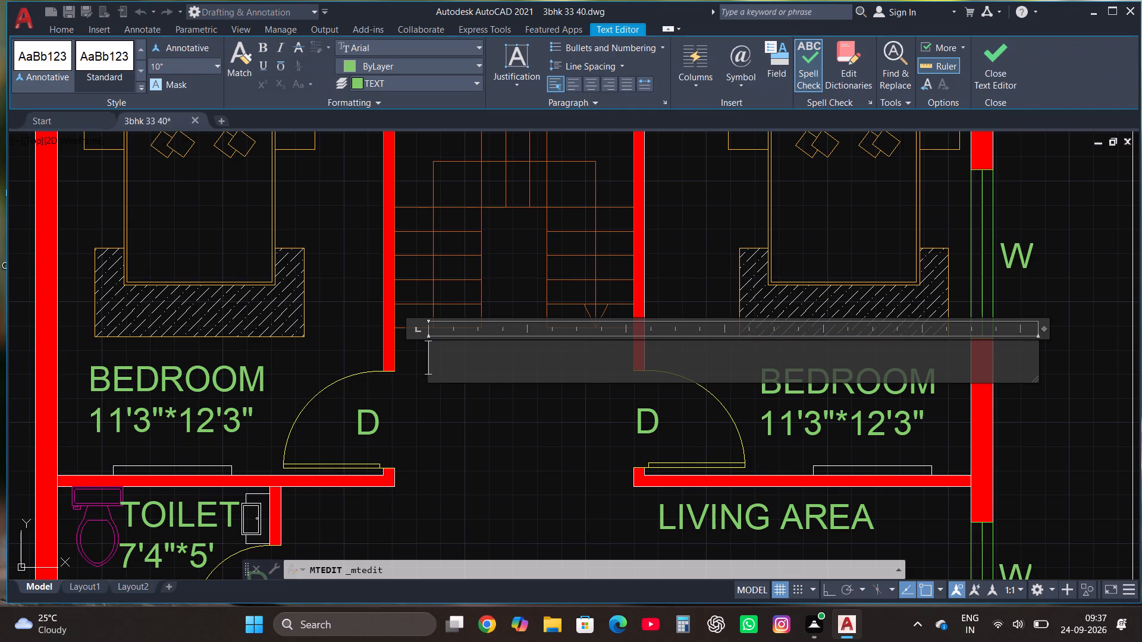
{"action": "type", "text": "UP"}
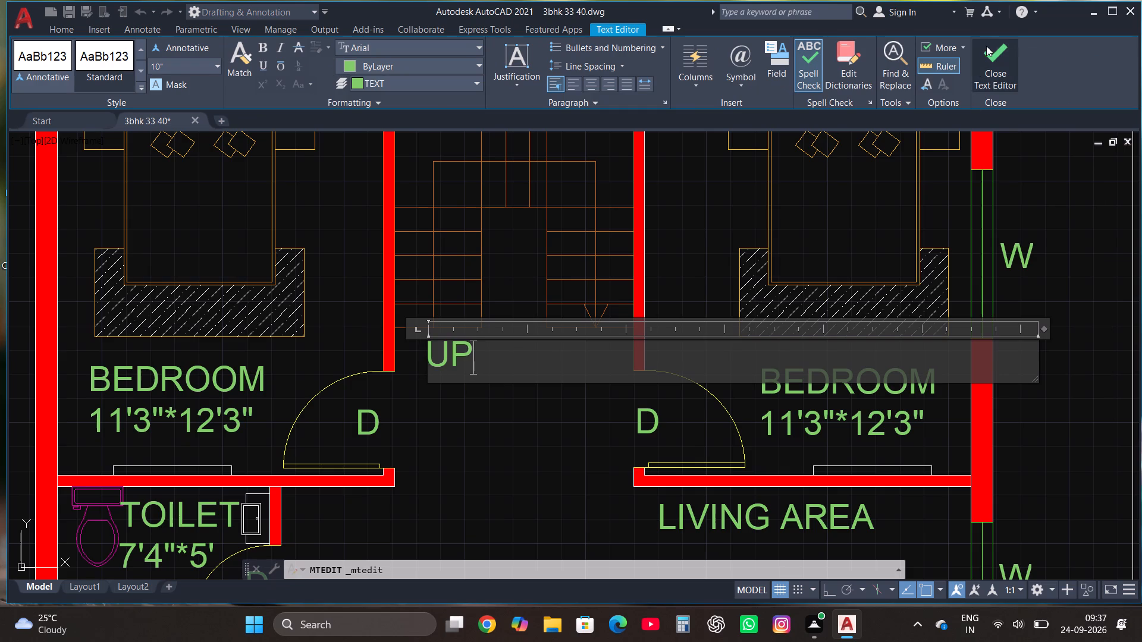
{"action": "left_click", "coordinate": [998, 53]}
Review the whole floor plan to check which elements still need a coloured layer.
{"action": "scroll", "coordinate": [588, 240], "scroll_direction": "down", "scroll_amount": 3}
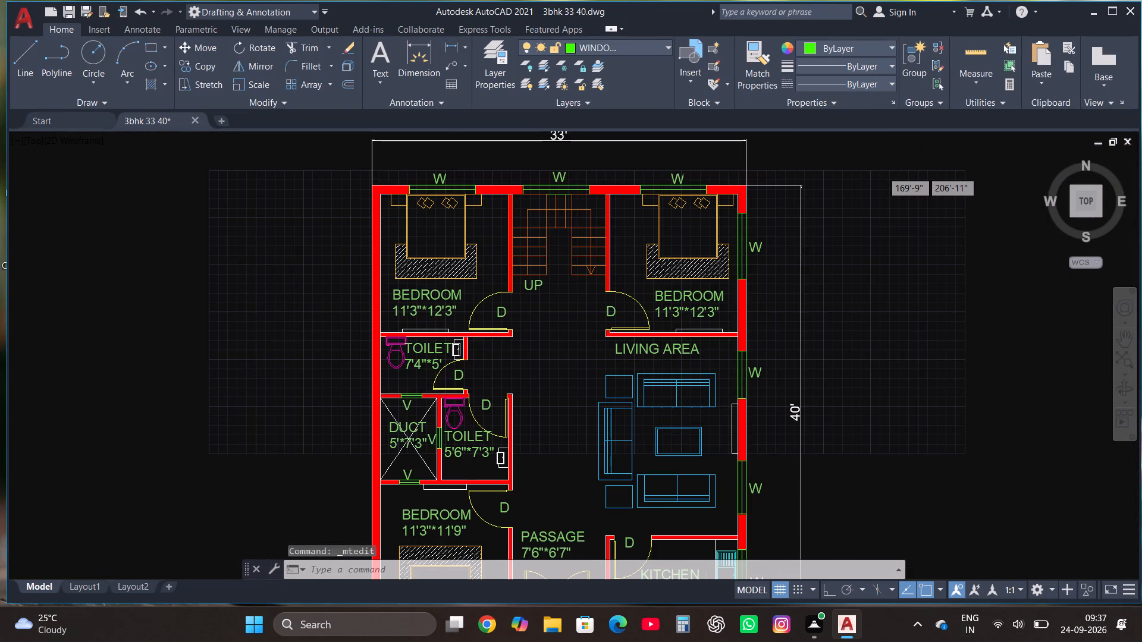
{"action": "scroll", "coordinate": [588, 241], "scroll_direction": "down", "scroll_amount": 2}
{"action": "scroll", "coordinate": [616, 388], "scroll_direction": "up", "scroll_amount": 2}
{"action": "scroll", "coordinate": [610, 397], "scroll_direction": "down", "scroll_amount": 2}
{"action": "scroll", "coordinate": [633, 284], "scroll_direction": "up", "scroll_amount": 2}
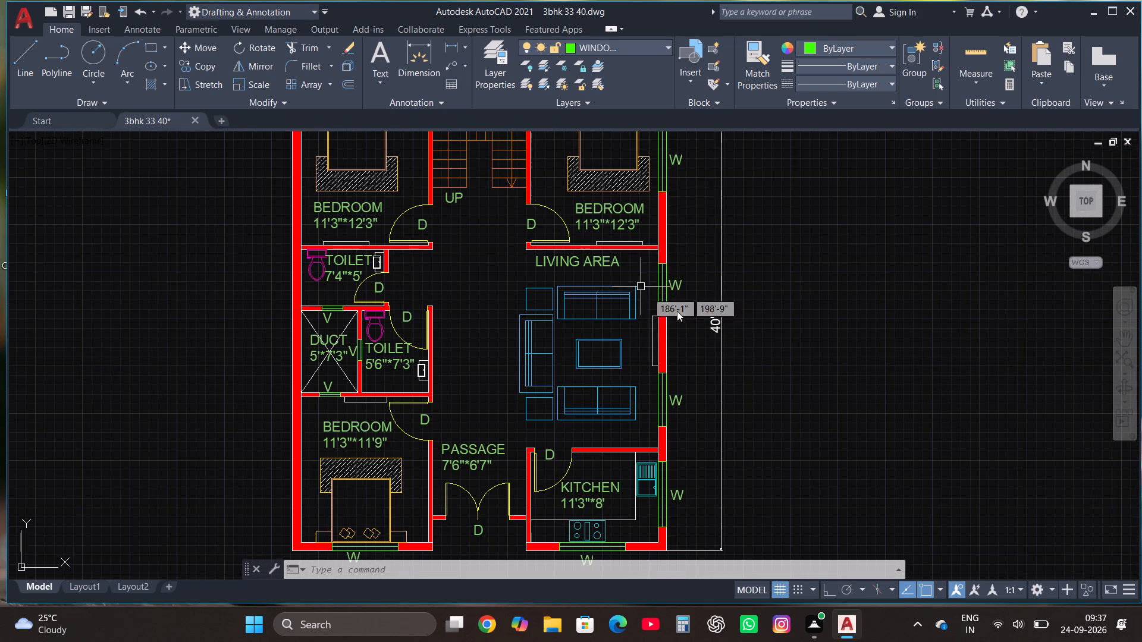
Create a new layer named TV with index colour 89.
{"action": "scroll", "coordinate": [676, 337], "scroll_direction": "up", "scroll_amount": 3}
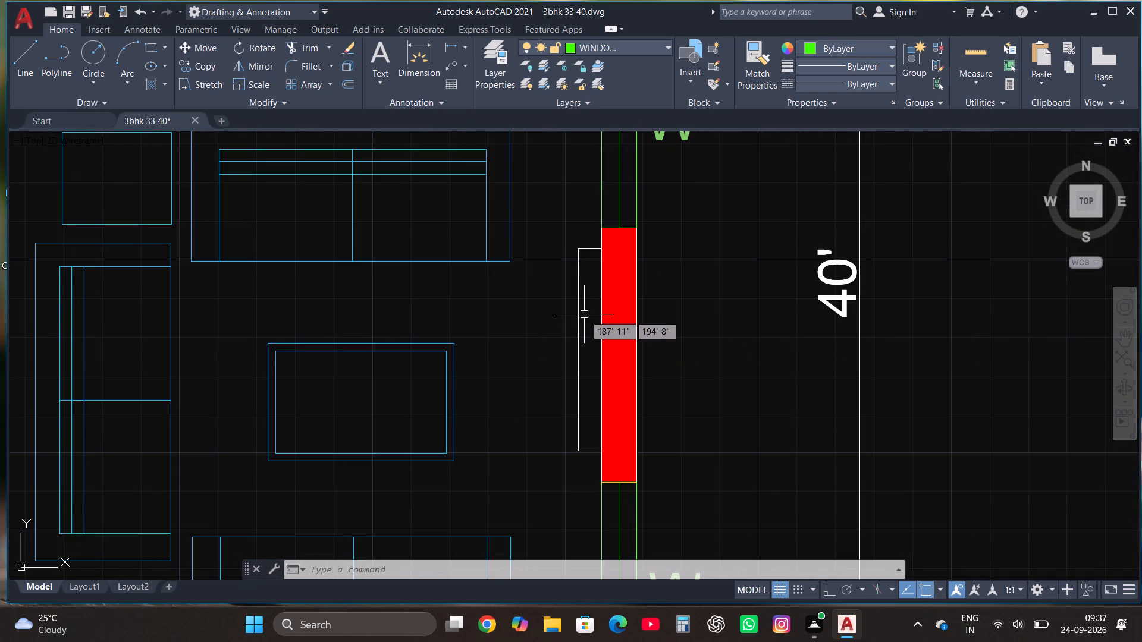
{"action": "left_click", "coordinate": [427, 49]}
{"action": "key", "text": "Escape"}
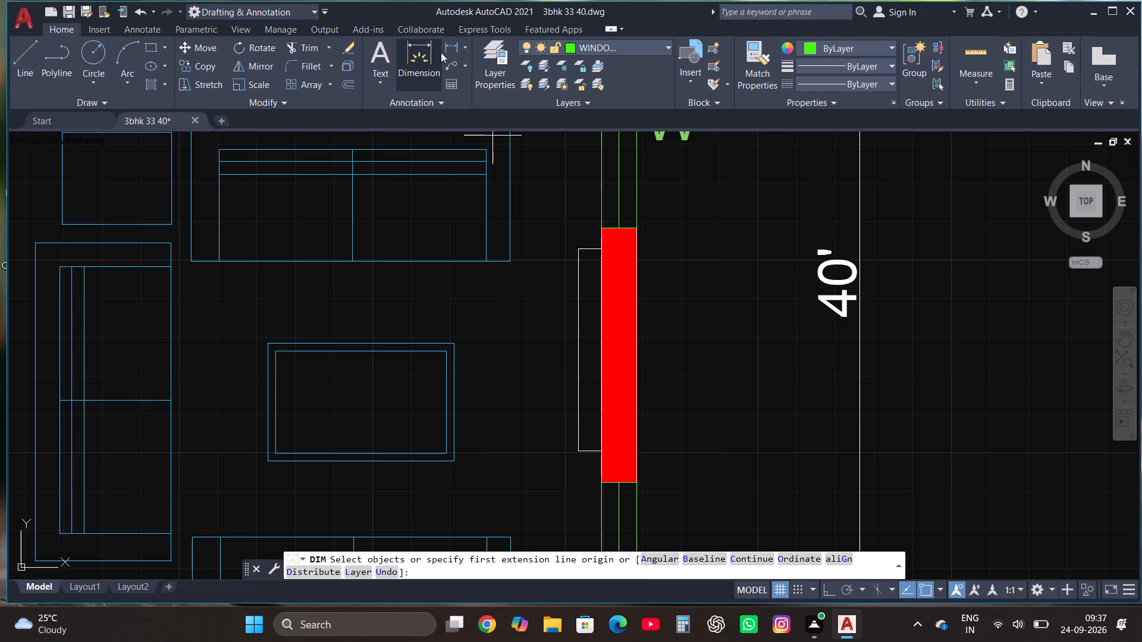
{"action": "left_click", "coordinate": [491, 43]}
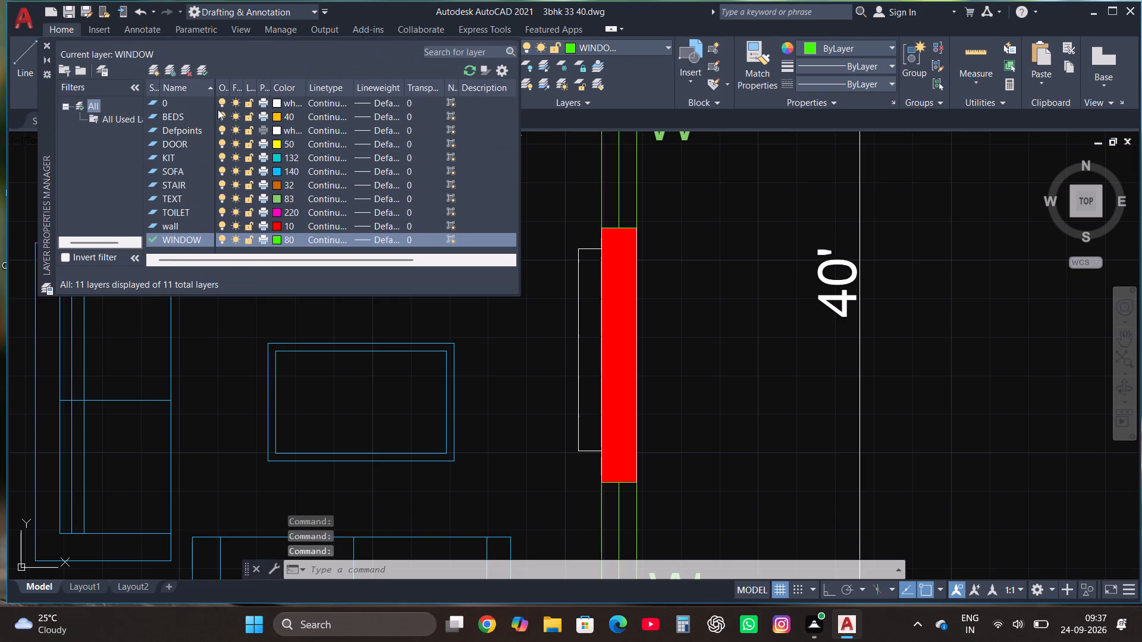
{"action": "left_click", "coordinate": [157, 67]}
{"action": "type", "text": "TV"}
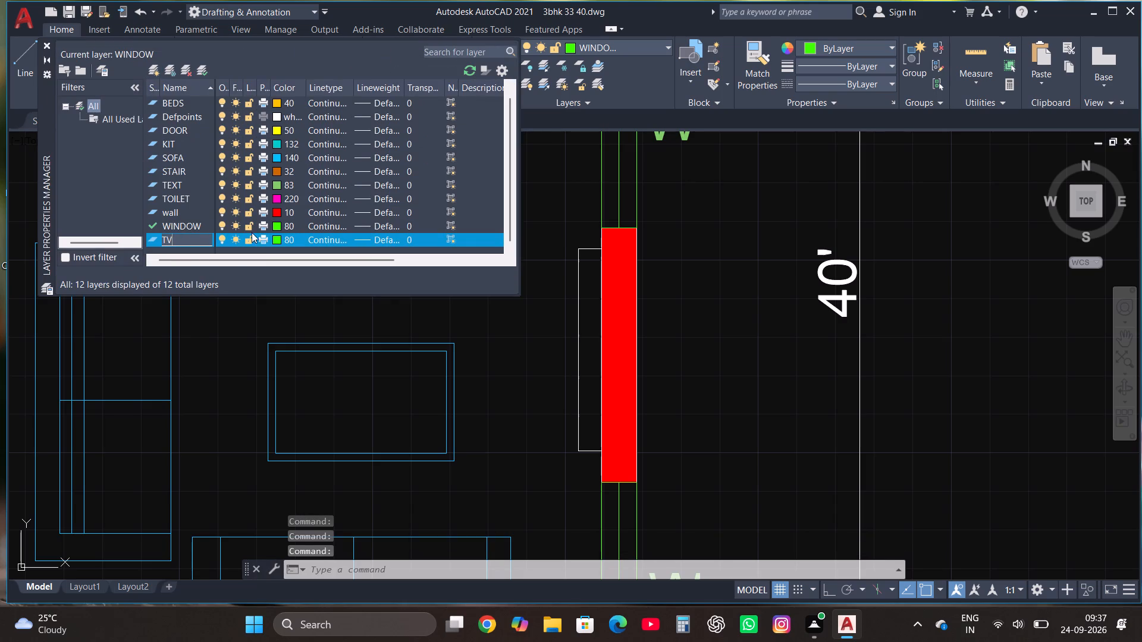
{"action": "left_click", "coordinate": [274, 237]}
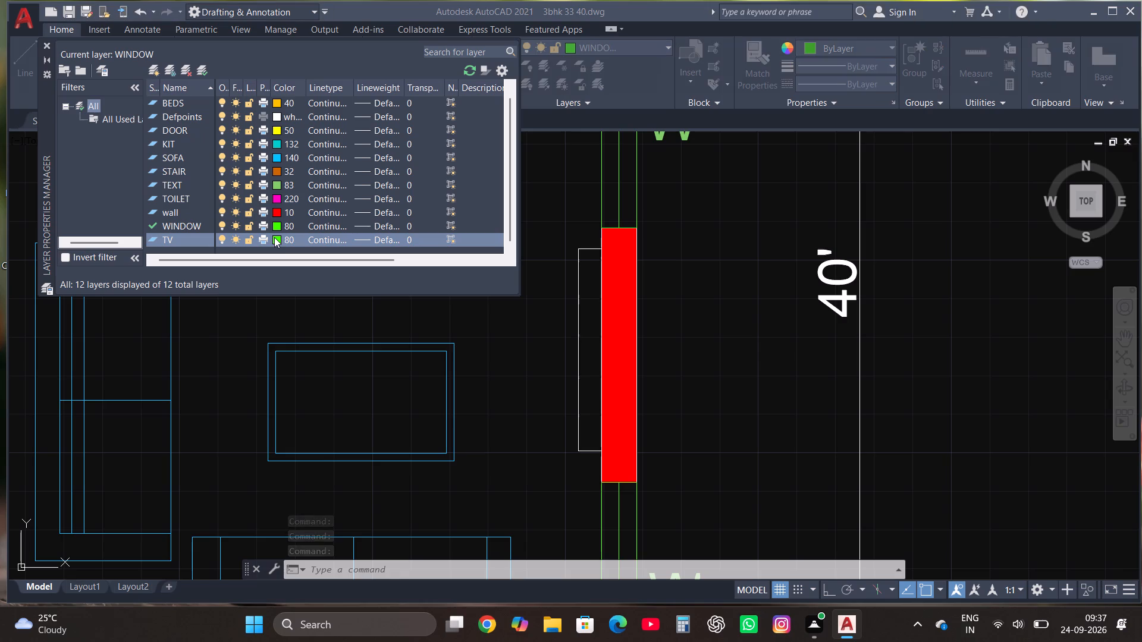
{"action": "left_click", "coordinate": [423, 292]}
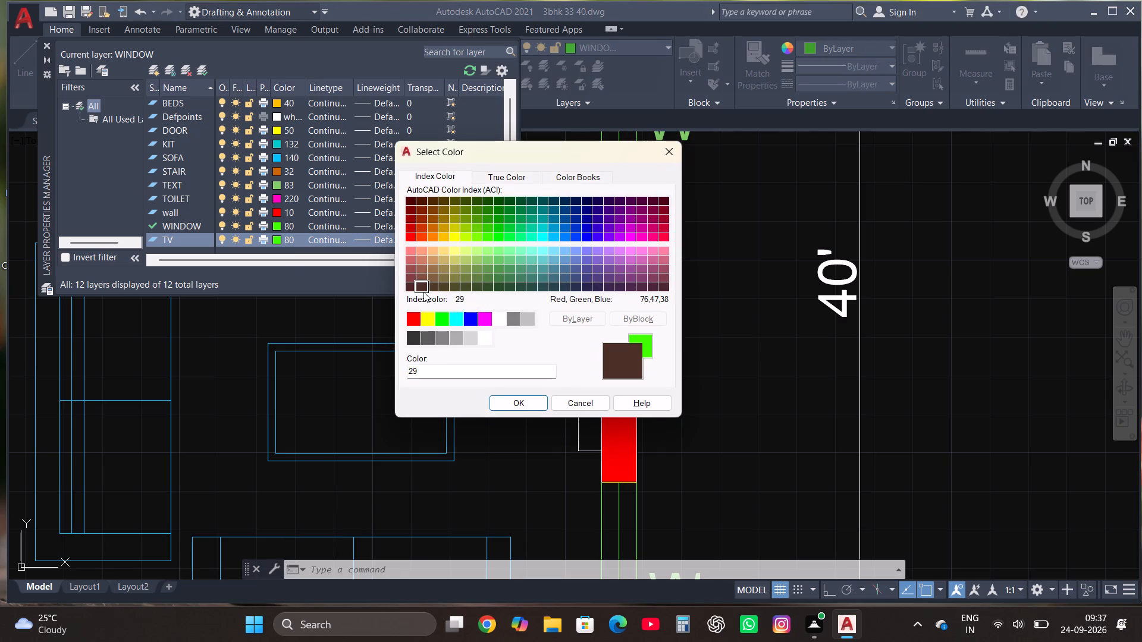
{"action": "left_click", "coordinate": [491, 288]}
{"action": "left_click", "coordinate": [513, 404]}
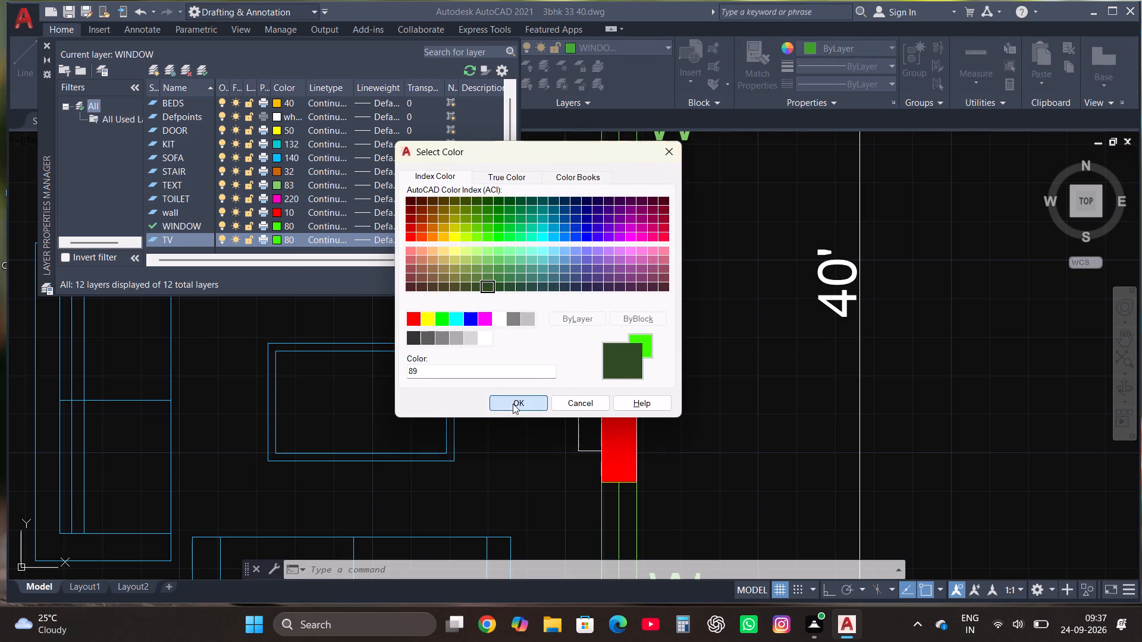
{"action": "left_click", "coordinate": [46, 42]}
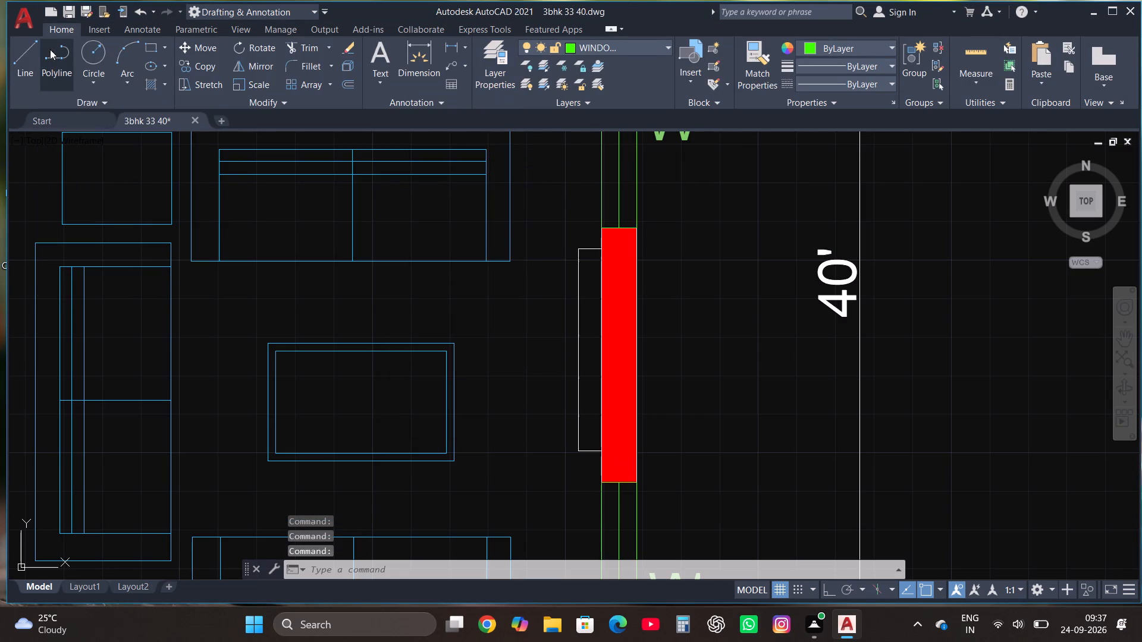
Make TV the current layer and fill the living area's TV unit with a solid hatch.
{"action": "left_click", "coordinate": [630, 50]}
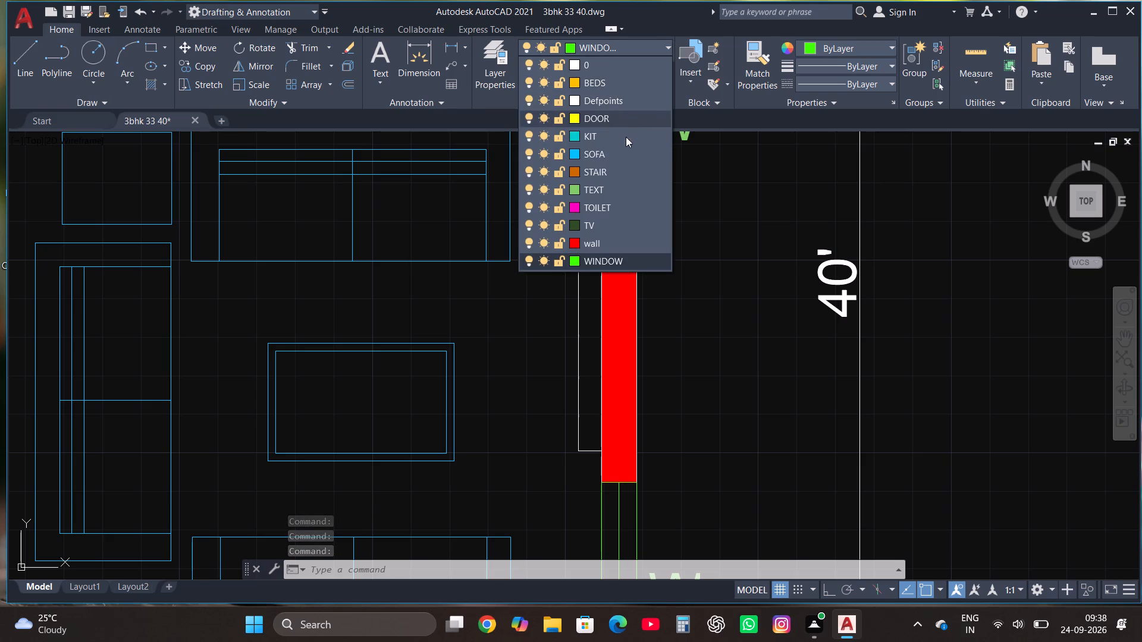
{"action": "left_click", "coordinate": [603, 226]}
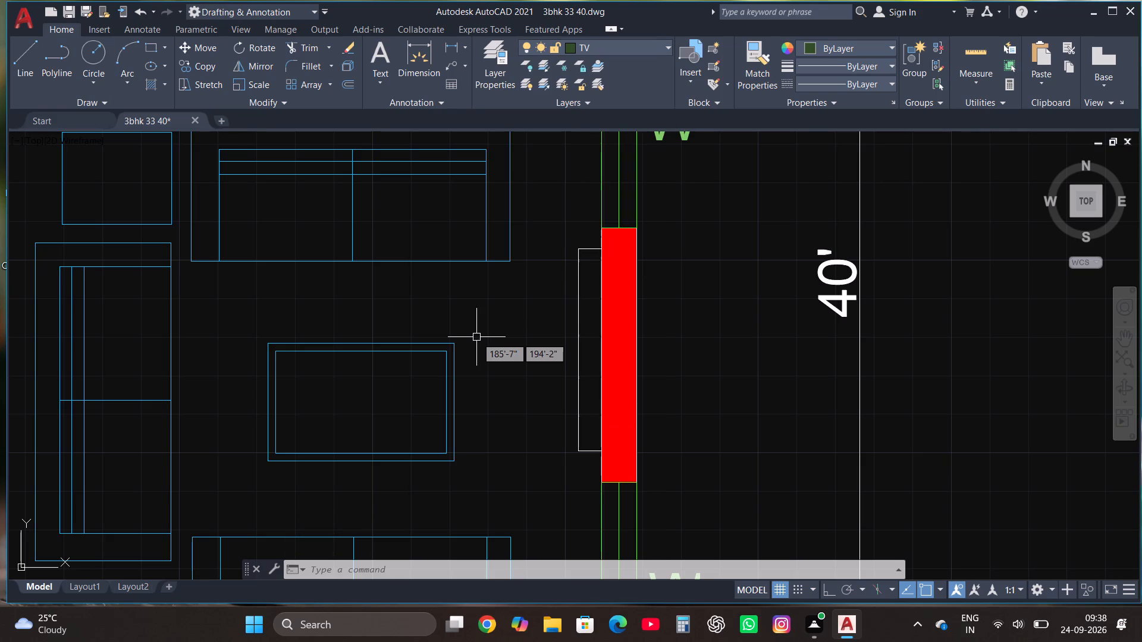
{"action": "type", "text": "HAT"}
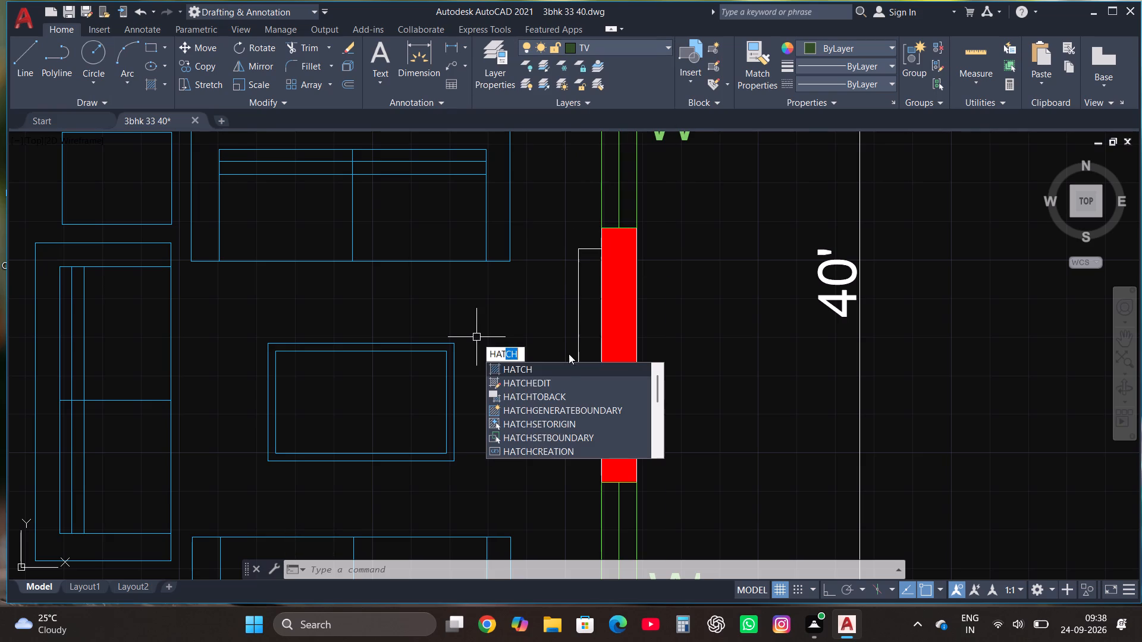
{"action": "left_click", "coordinate": [561, 370]}
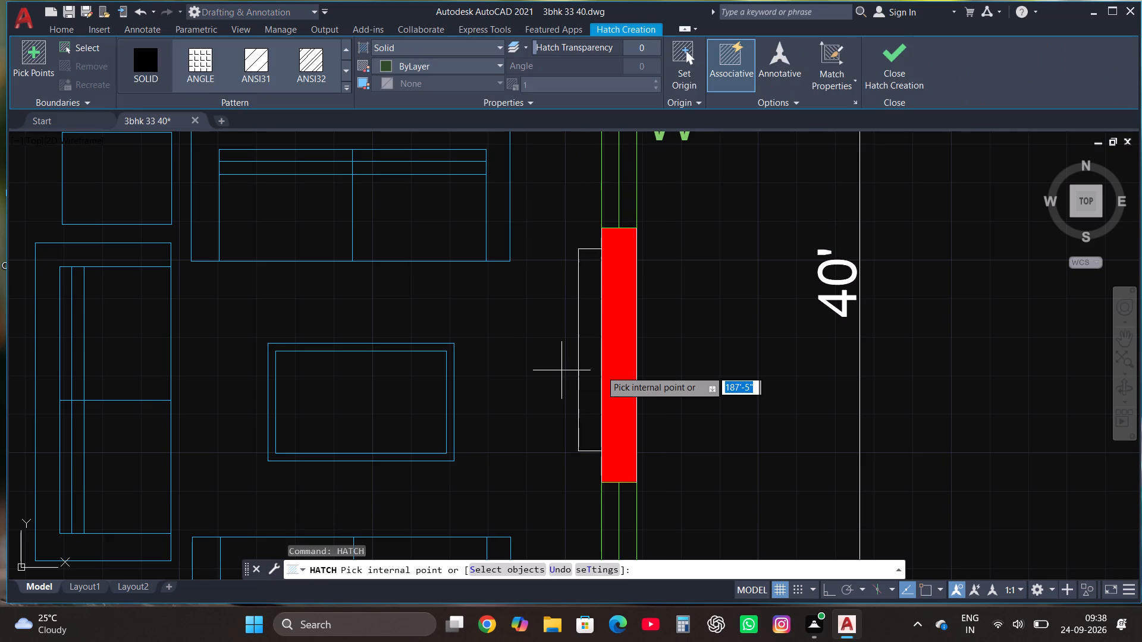
{"action": "left_click", "coordinate": [585, 421]}
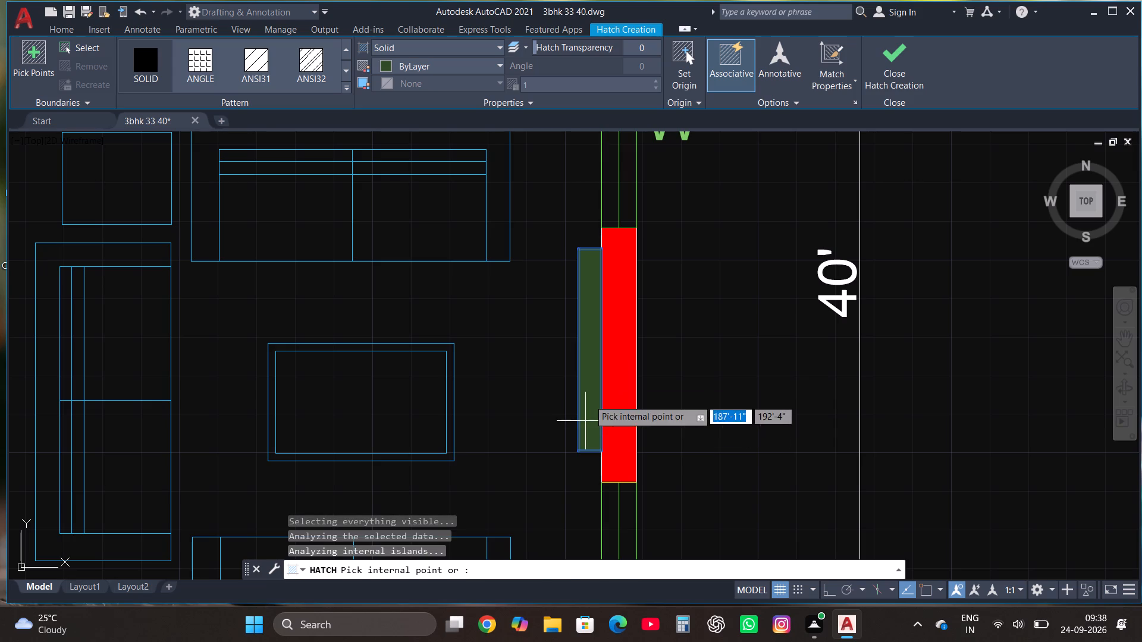
Fill the TV units of the lower bedroom and the upper-left bedroom with the same solid hatch, and finish the hatch.
{"action": "scroll", "coordinate": [693, 310], "scroll_direction": "down", "scroll_amount": 3}
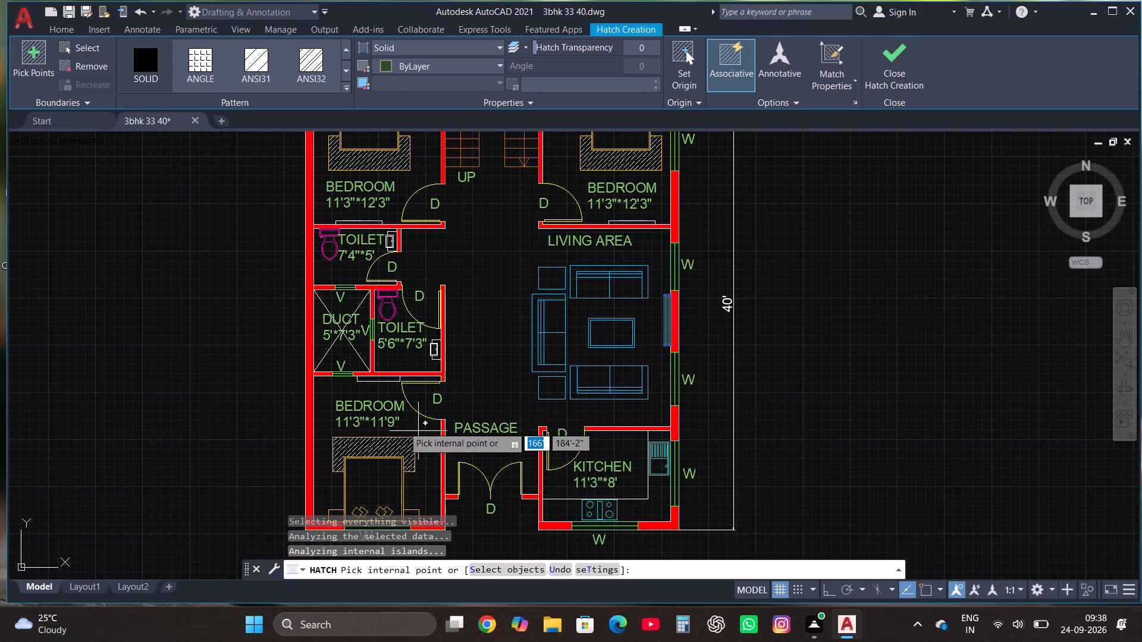
{"action": "scroll", "coordinate": [376, 384], "scroll_direction": "up", "scroll_amount": 3}
{"action": "left_click", "coordinate": [381, 372]}
{"action": "scroll", "coordinate": [434, 423], "scroll_direction": "down", "scroll_amount": 7}
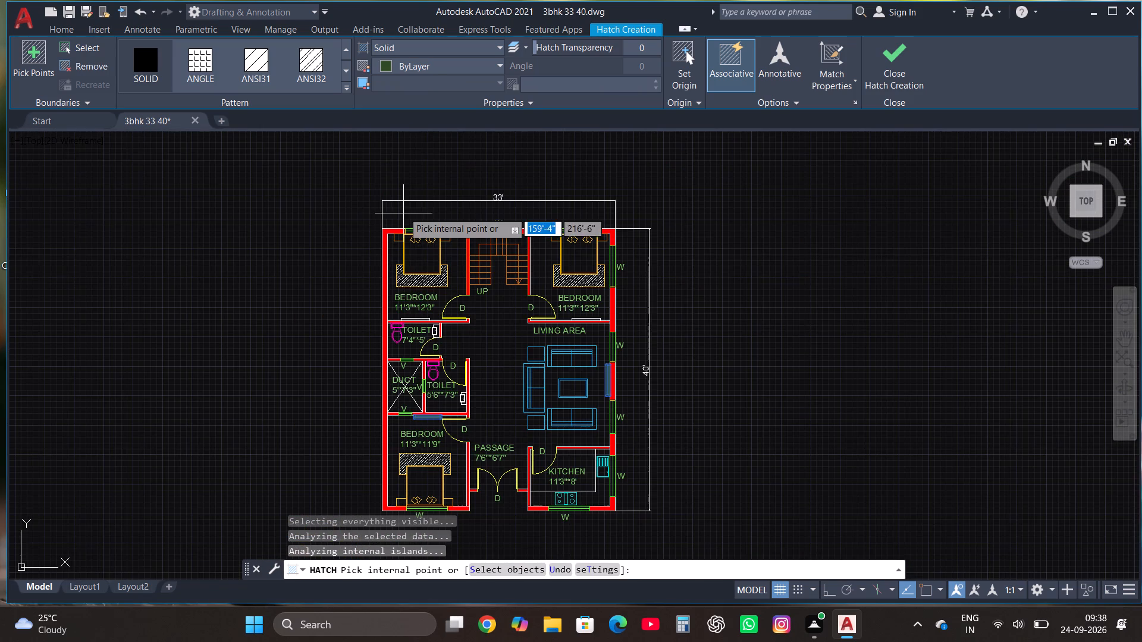
{"action": "scroll", "coordinate": [412, 319], "scroll_direction": "up", "scroll_amount": 3}
{"action": "scroll", "coordinate": [412, 319], "scroll_direction": "down", "scroll_amount": 1}
{"action": "scroll", "coordinate": [412, 319], "scroll_direction": "up", "scroll_amount": 3}
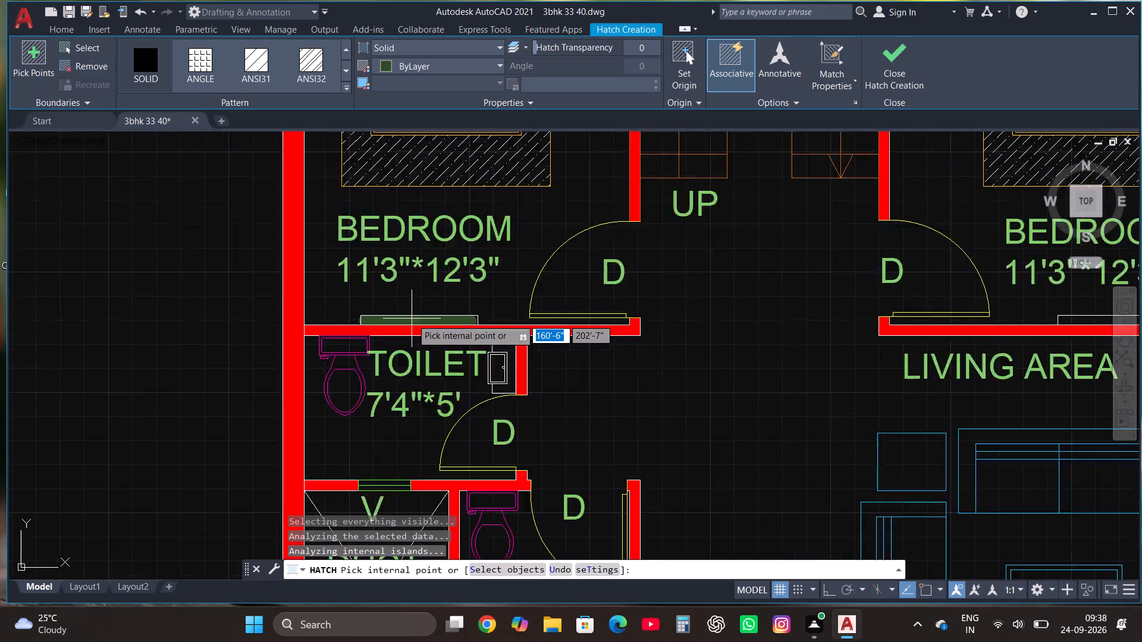
{"action": "scroll", "coordinate": [412, 319], "scroll_direction": "up", "scroll_amount": 2}
{"action": "left_click", "coordinate": [412, 319]}
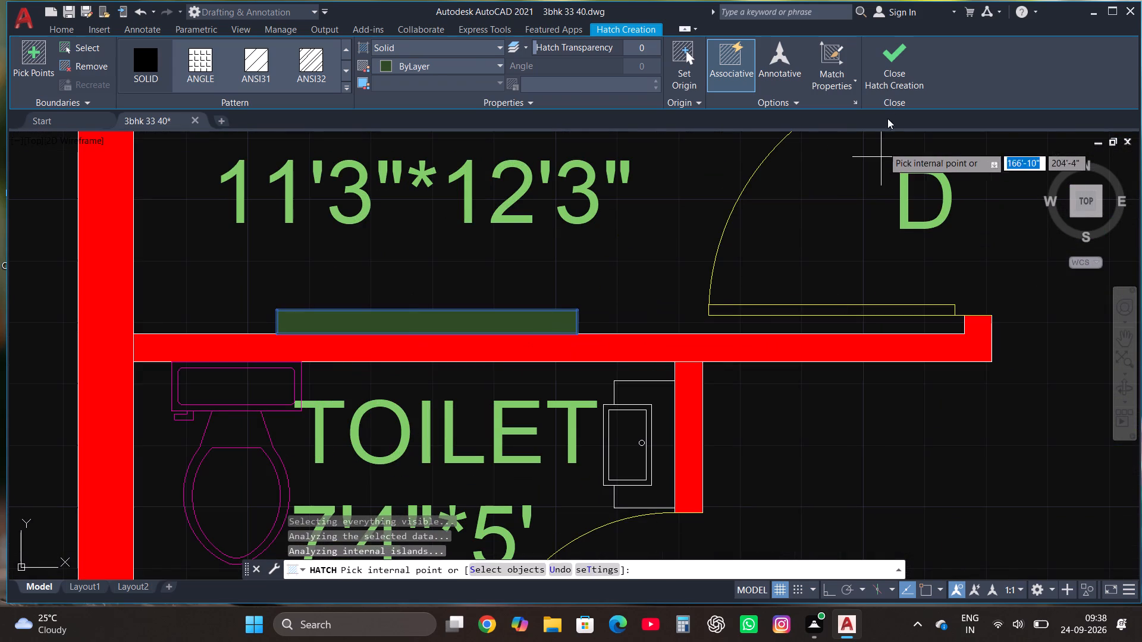
{"action": "left_click", "coordinate": [886, 62]}
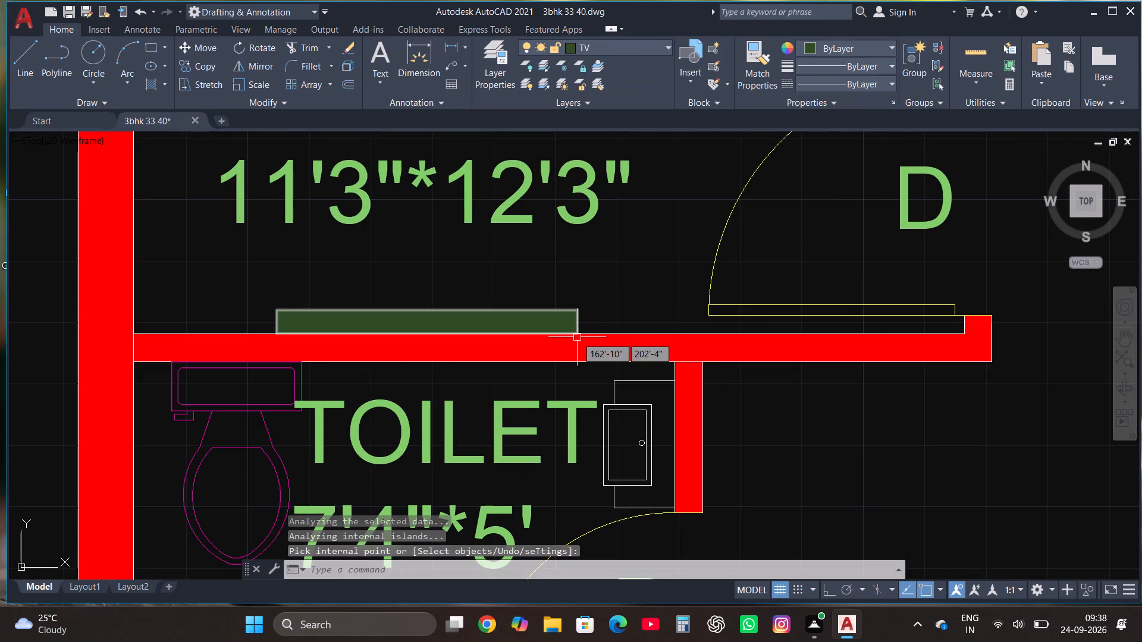
Save the floor plan drawing under its existing name.
{"action": "key", "text": "ctrl+s"}
{"action": "scroll", "coordinate": [573, 338], "scroll_direction": "down", "scroll_amount": 4}
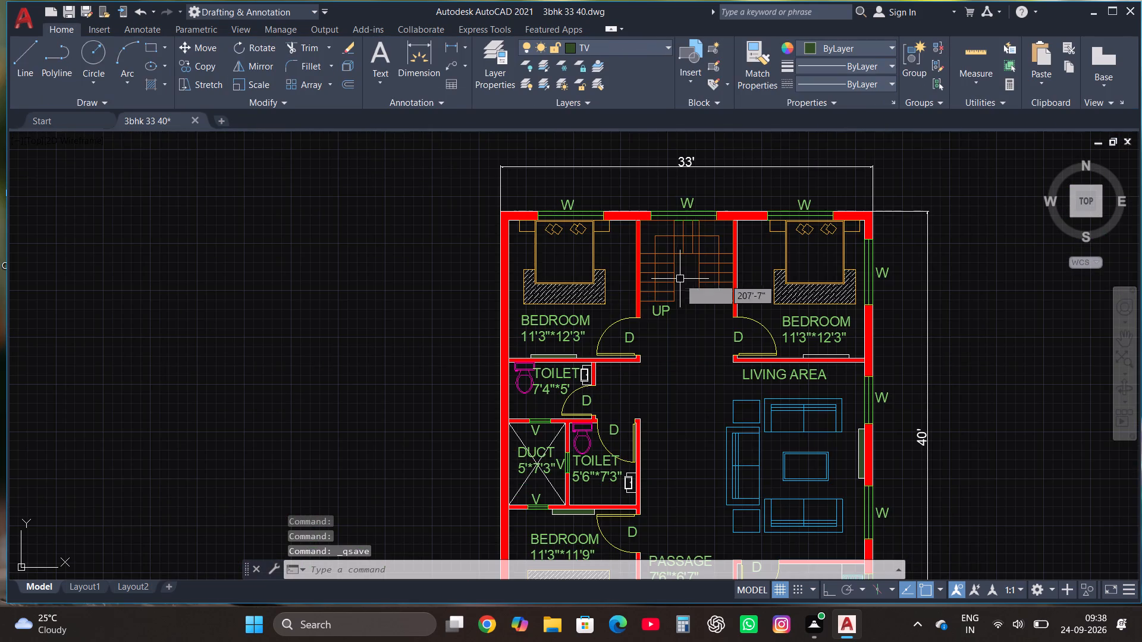
{"action": "scroll", "coordinate": [572, 363], "scroll_direction": "up", "scroll_amount": 5}
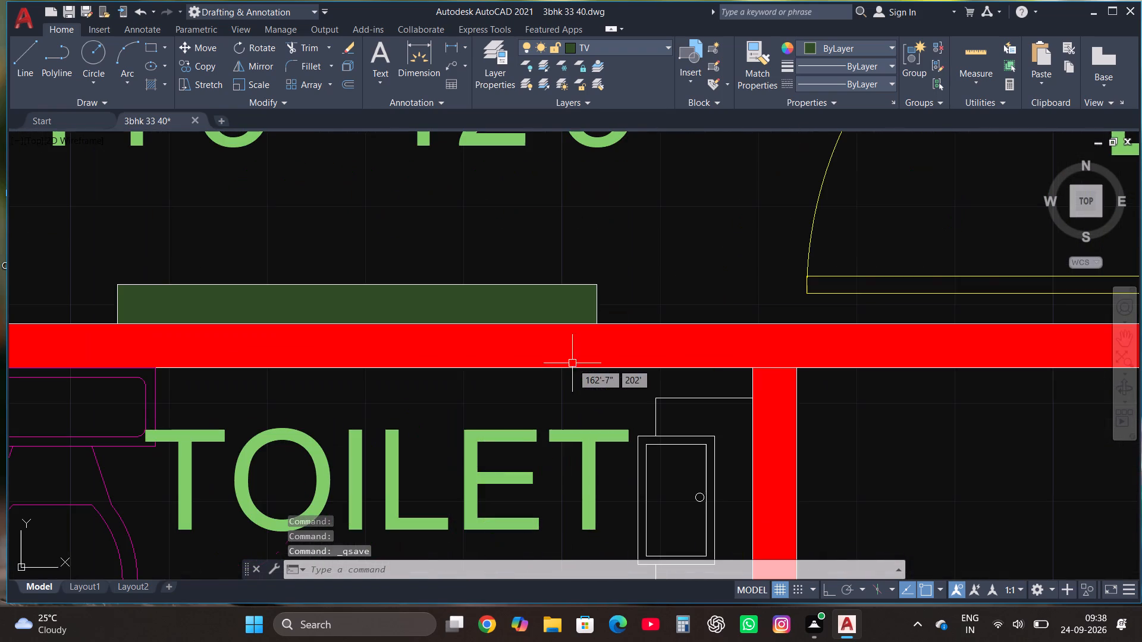
{"action": "scroll", "coordinate": [476, 311], "scroll_direction": "down", "scroll_amount": 4}
{"action": "scroll", "coordinate": [469, 263], "scroll_direction": "down", "scroll_amount": 3}
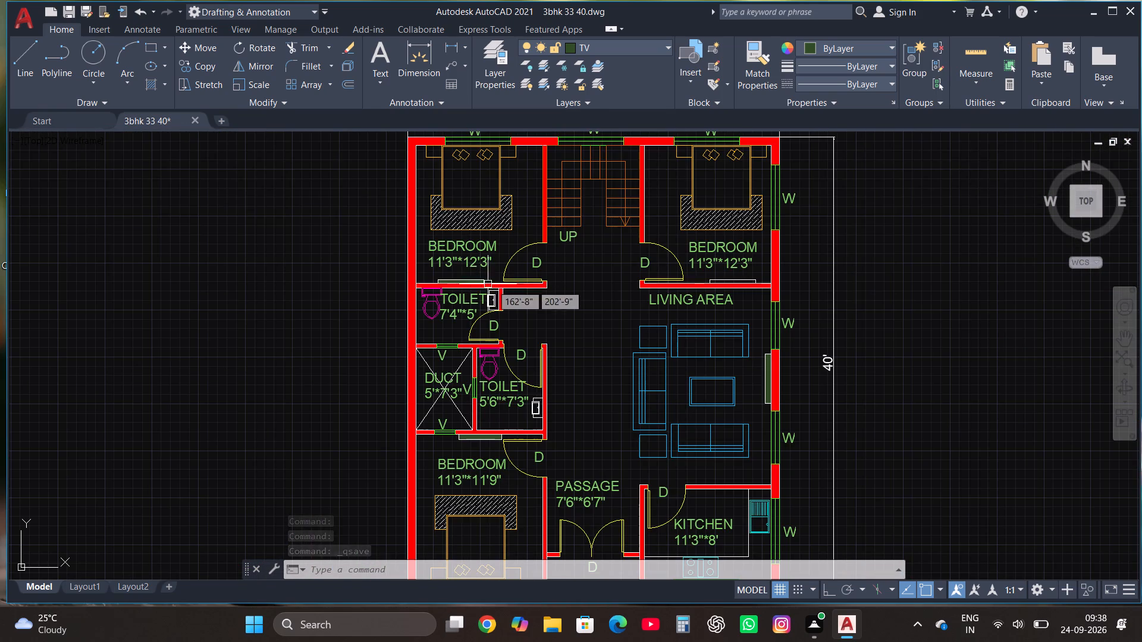
{"action": "scroll", "coordinate": [621, 256], "scroll_direction": "down", "scroll_amount": 1}
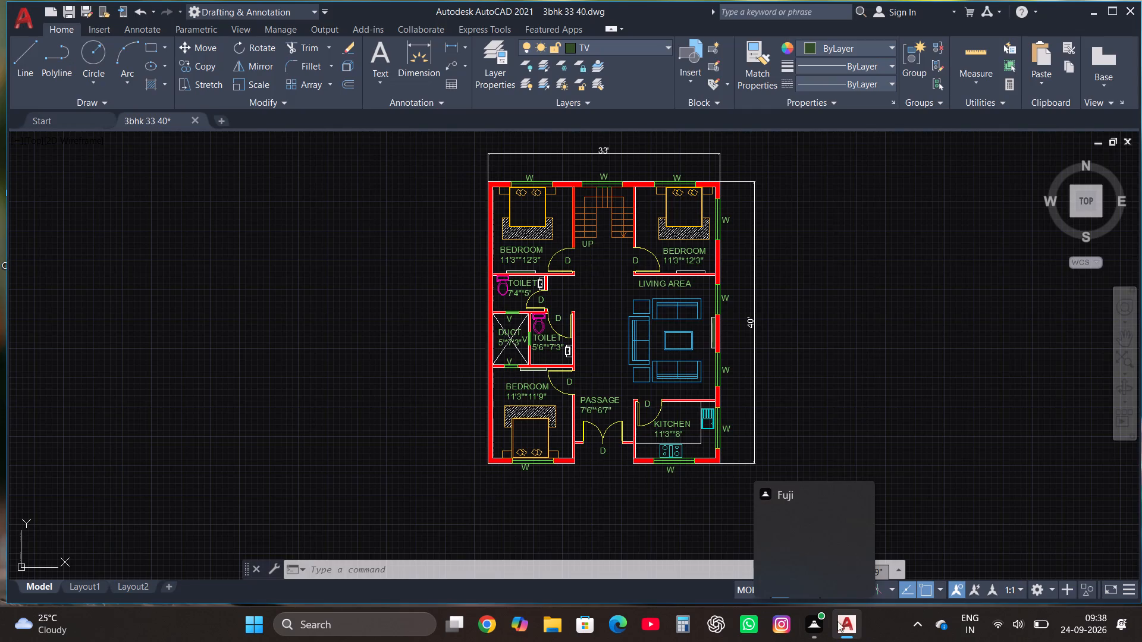
{"action": "key", "text": "Escape"}
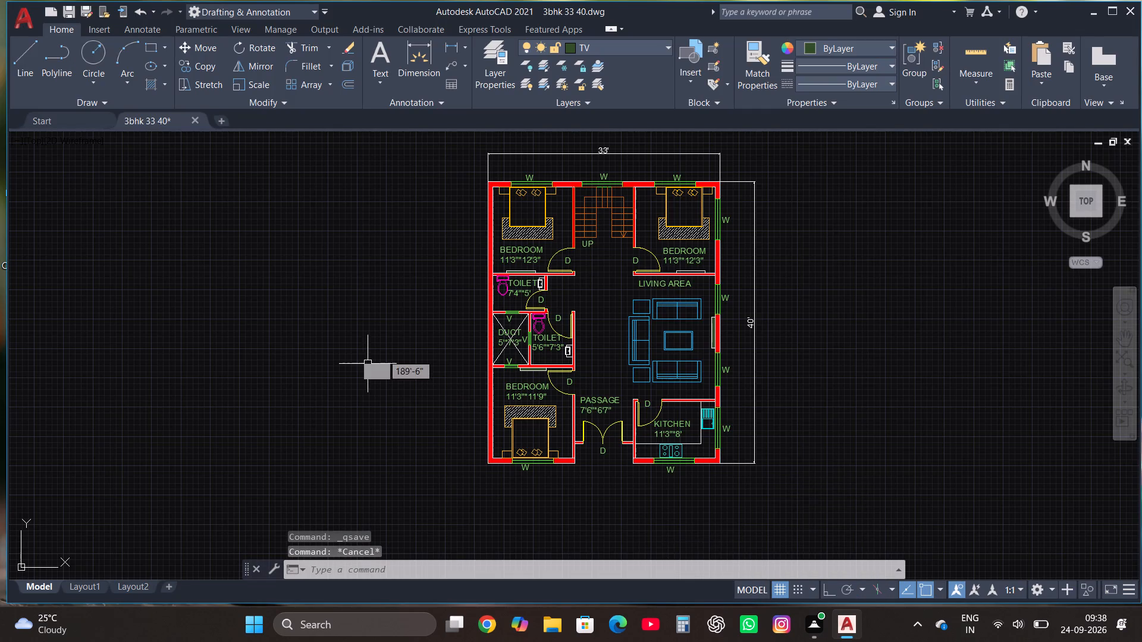
{"action": "scroll", "coordinate": [258, 439], "scroll_direction": "down", "scroll_amount": 1}
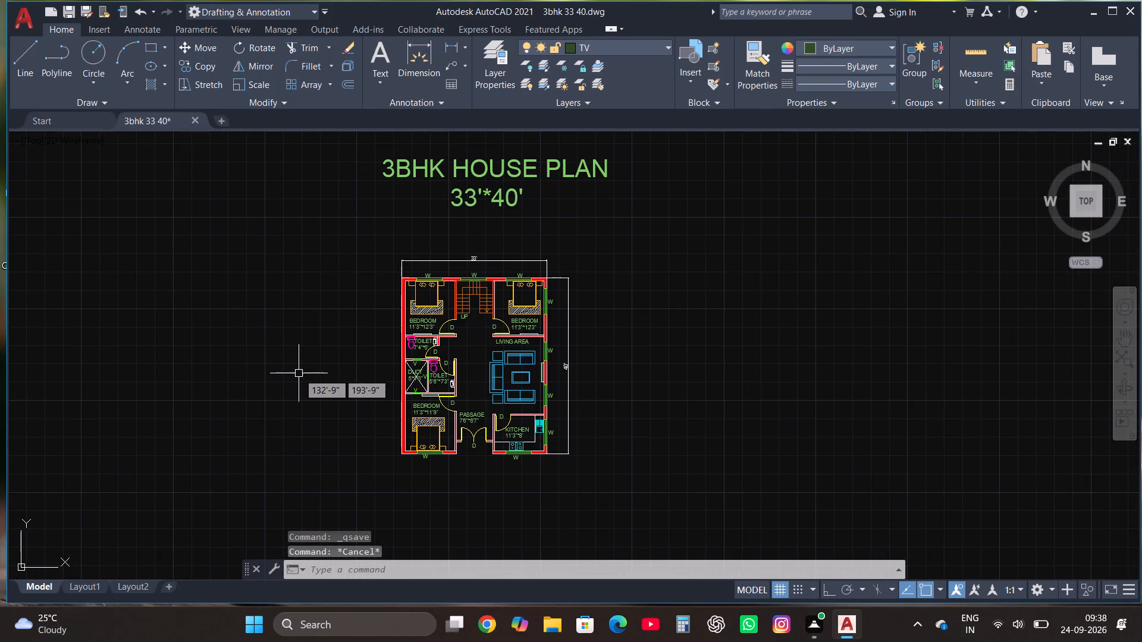
{"action": "scroll", "coordinate": [292, 352], "scroll_direction": "up", "scroll_amount": 1}
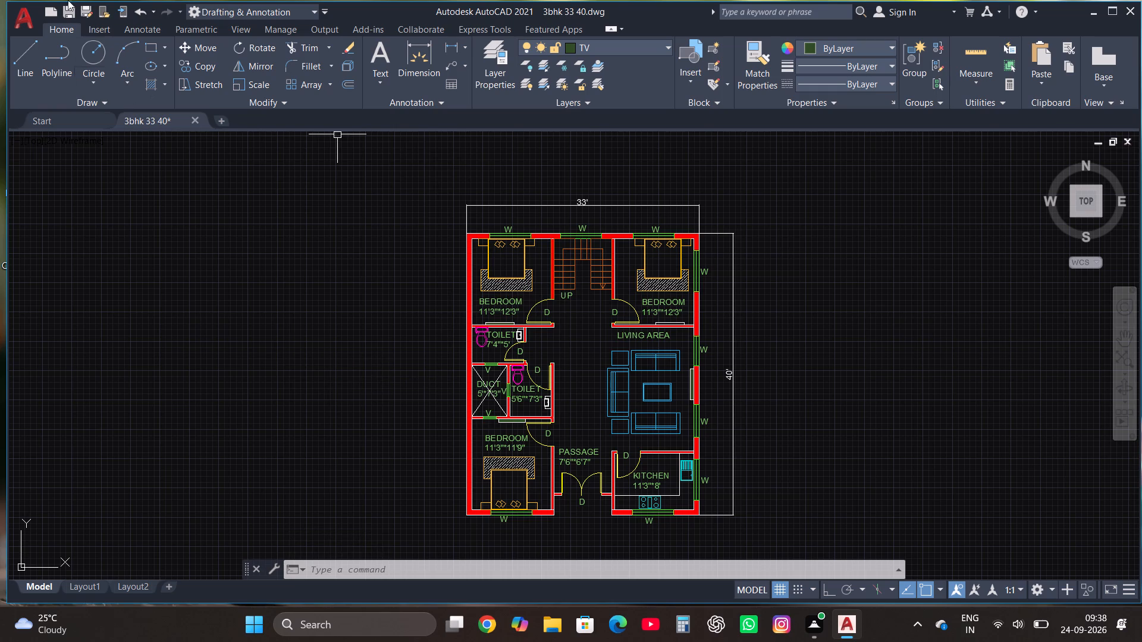
{"action": "left_click", "coordinate": [24, 23]}
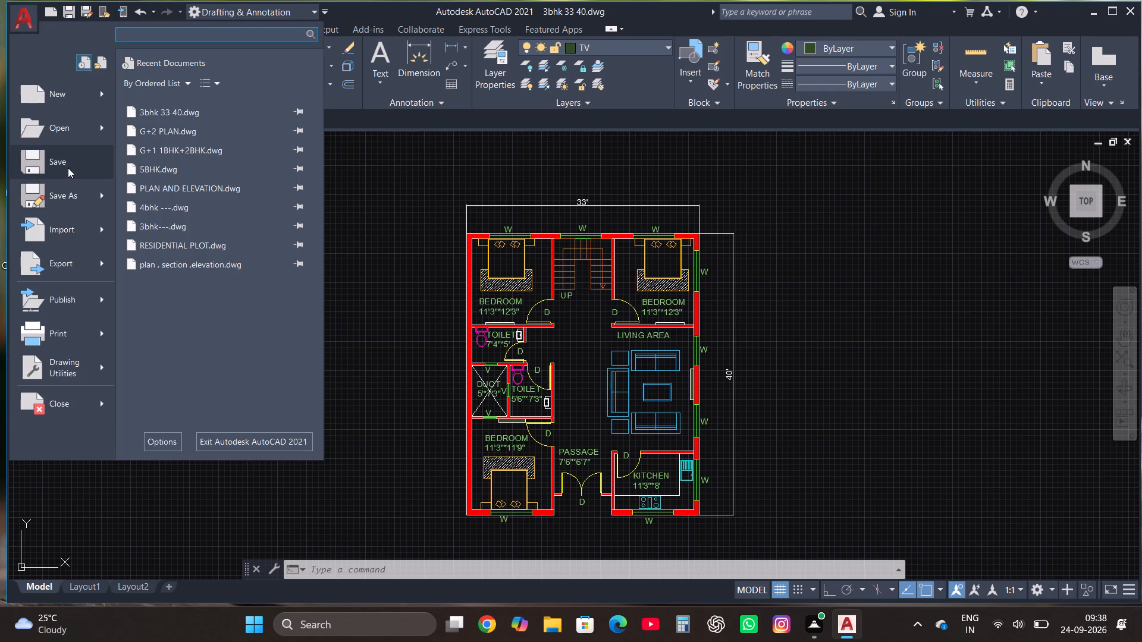
{"action": "left_click", "coordinate": [68, 168]}
Set up a plot from the previous plot settings using the AutoCAD PDF (General Documentation) plotter, and apply the settings to the layout.
{"action": "left_click", "coordinate": [20, 21]}
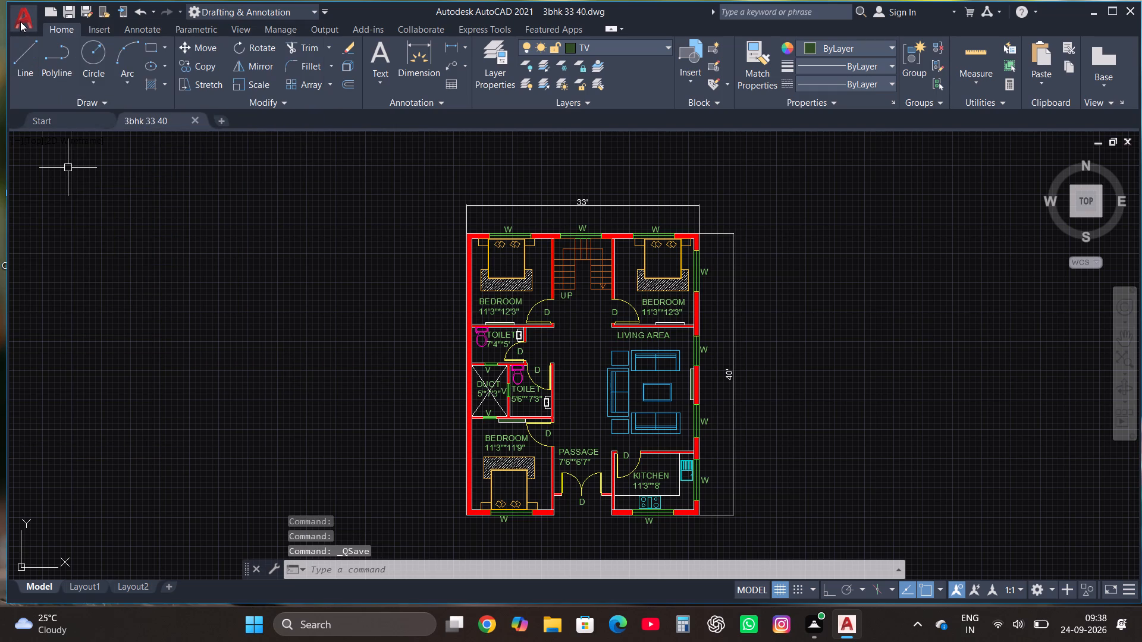
{"action": "left_click", "coordinate": [62, 338]}
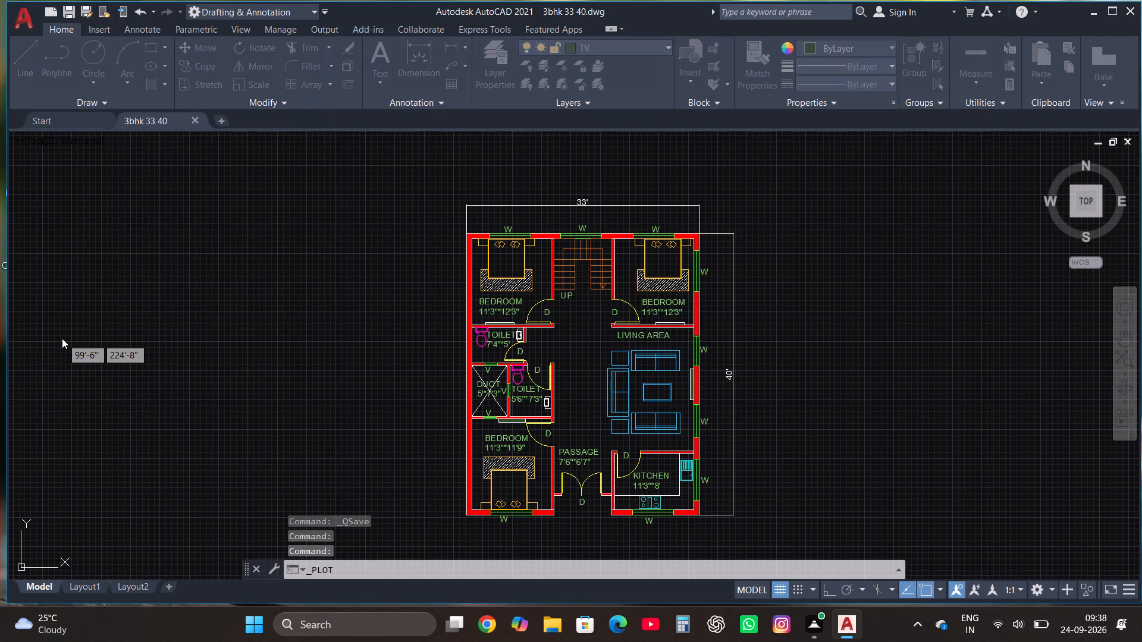
{"action": "left_click", "coordinate": [549, 158]}
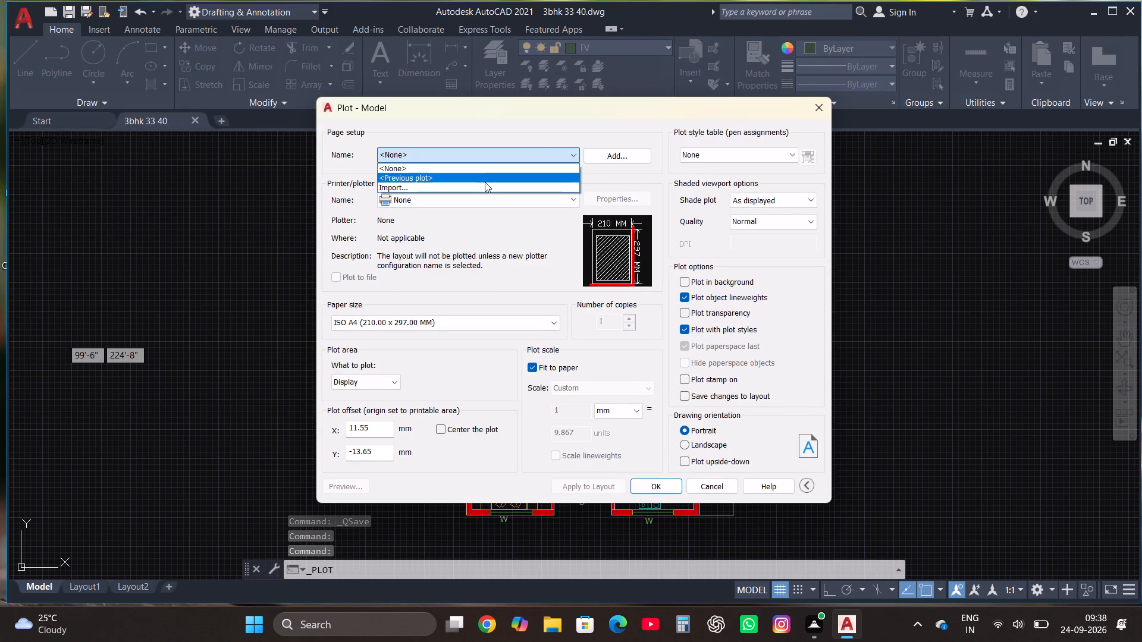
{"action": "left_click", "coordinate": [485, 182]}
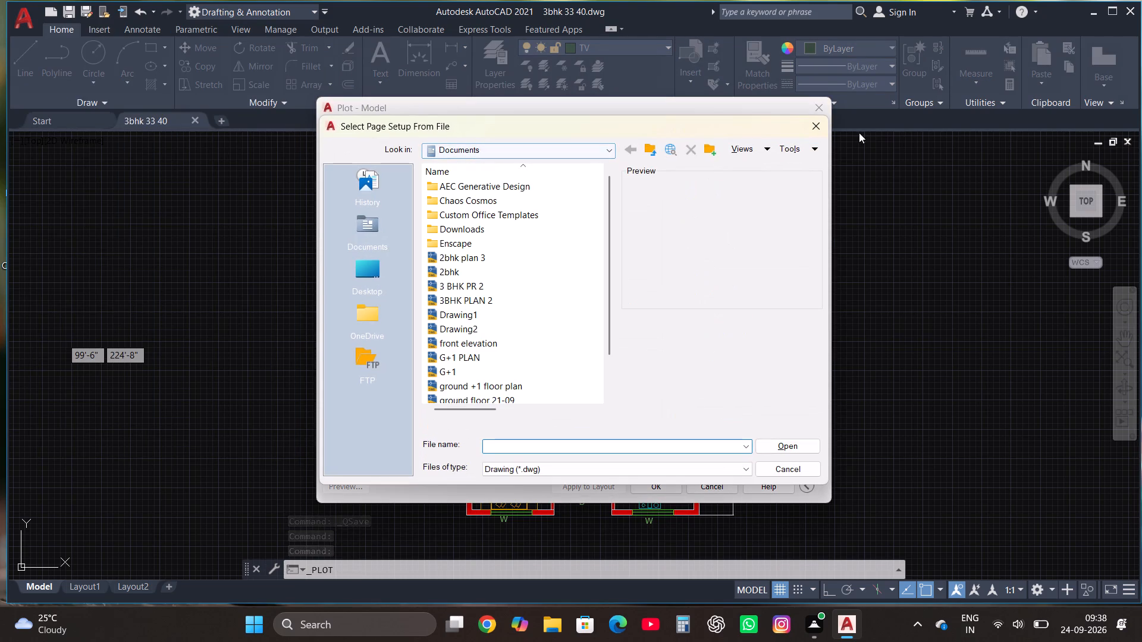
{"action": "left_click", "coordinate": [818, 127]}
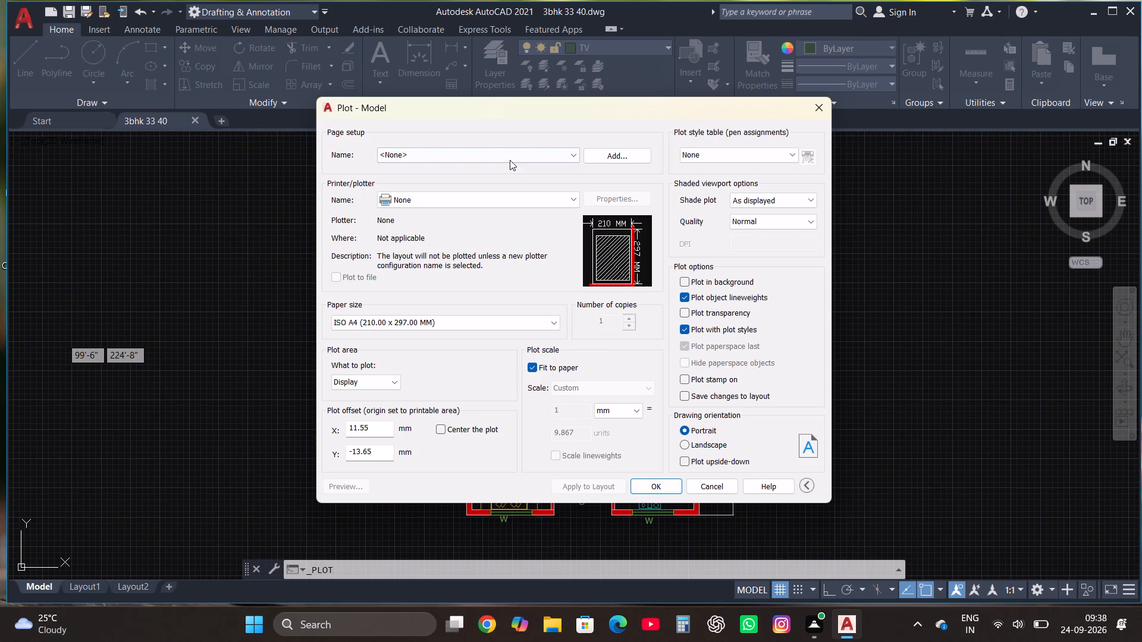
{"action": "left_click", "coordinate": [511, 152]}
{"action": "left_click", "coordinate": [494, 175]}
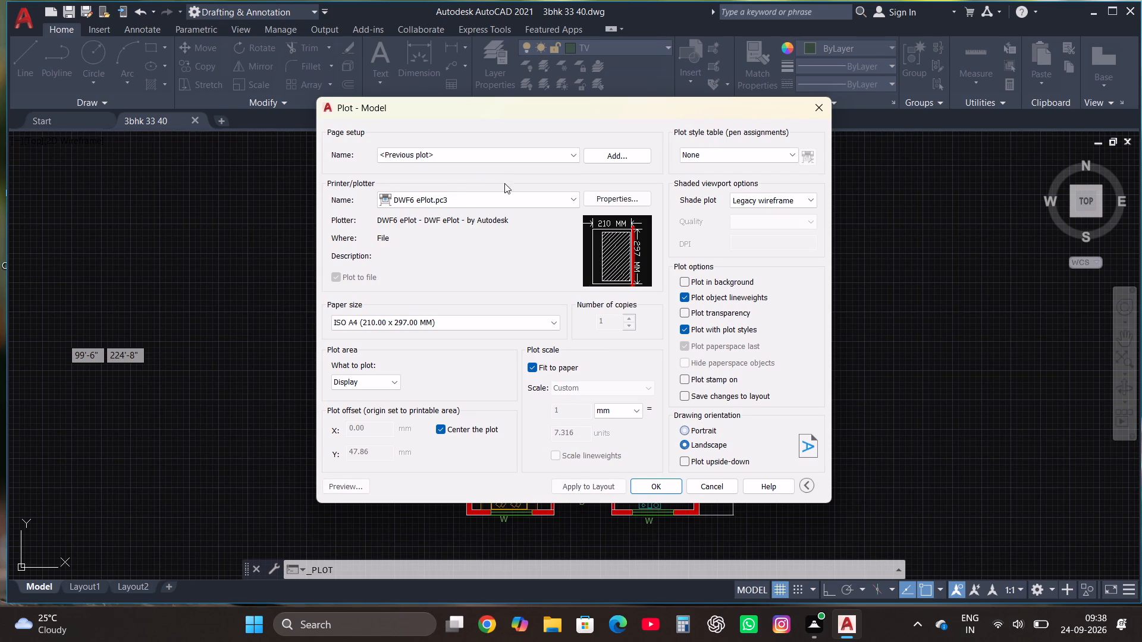
{"action": "left_click", "coordinate": [503, 203]}
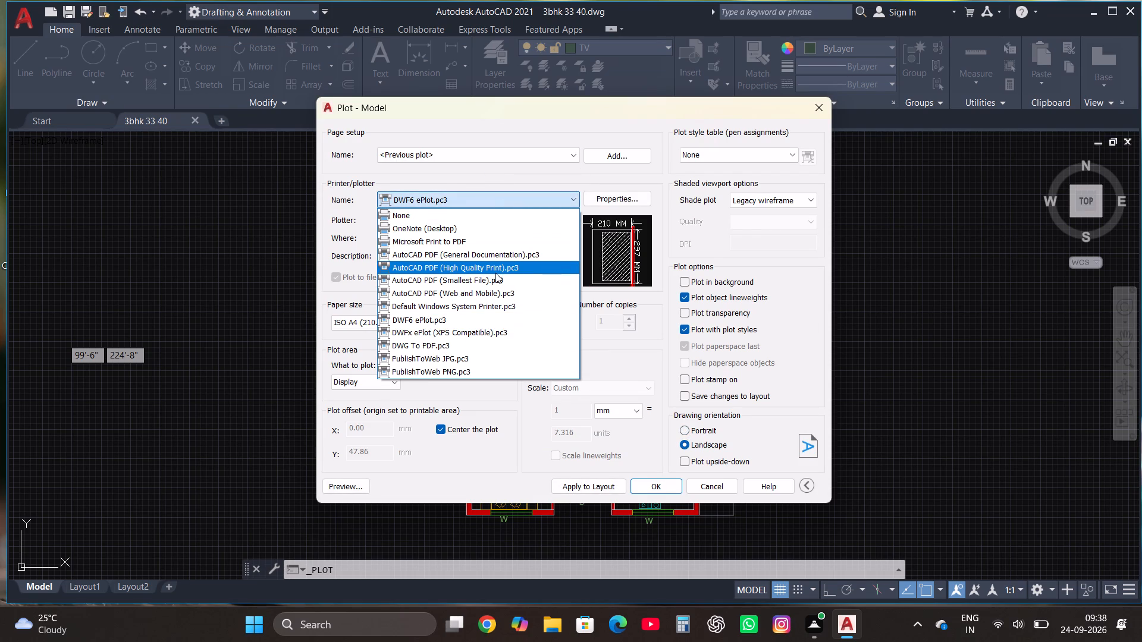
{"action": "left_click", "coordinate": [494, 254]}
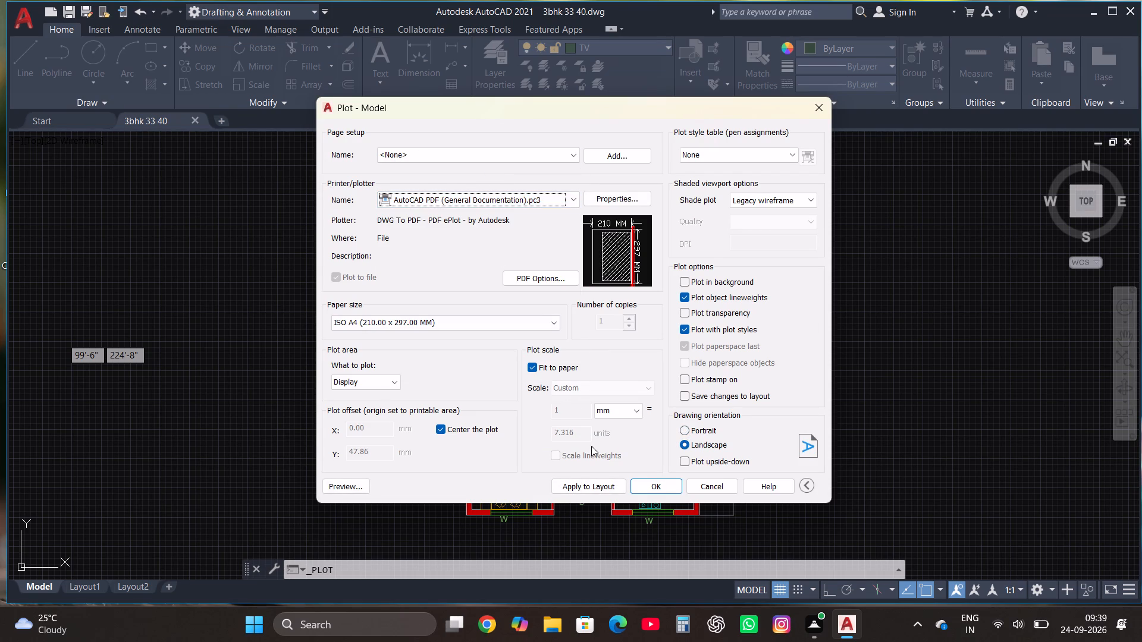
{"action": "left_click", "coordinate": [593, 489]}
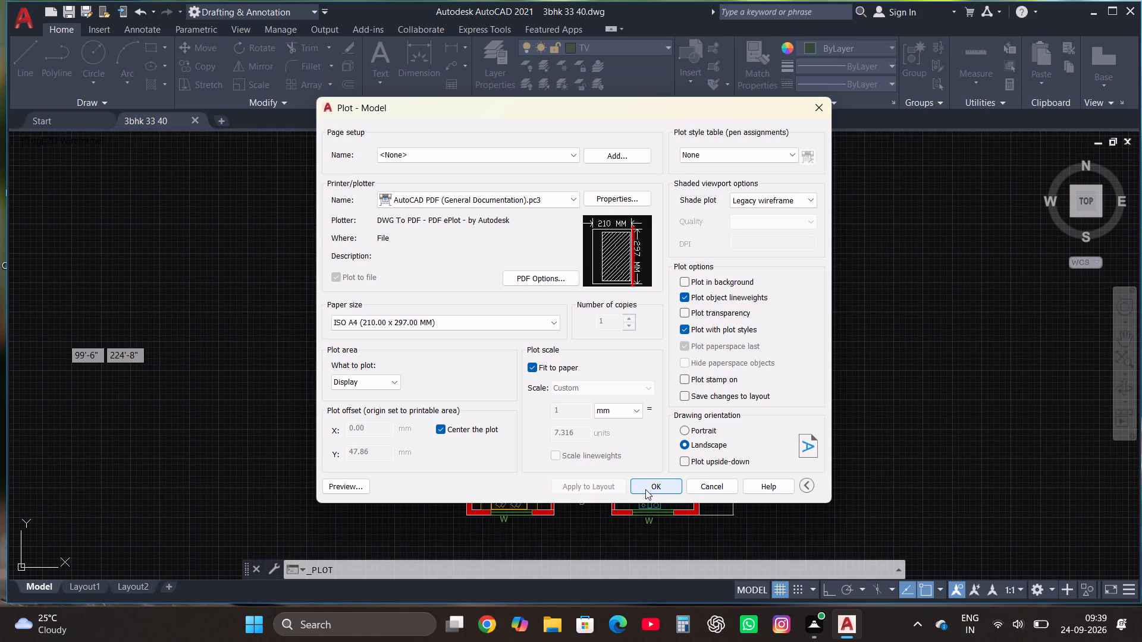
Plot the plan to the PDF file 3bhk 33 40-Model in the Downloads folder and close the opened PDF.
{"action": "left_click", "coordinate": [645, 489]}
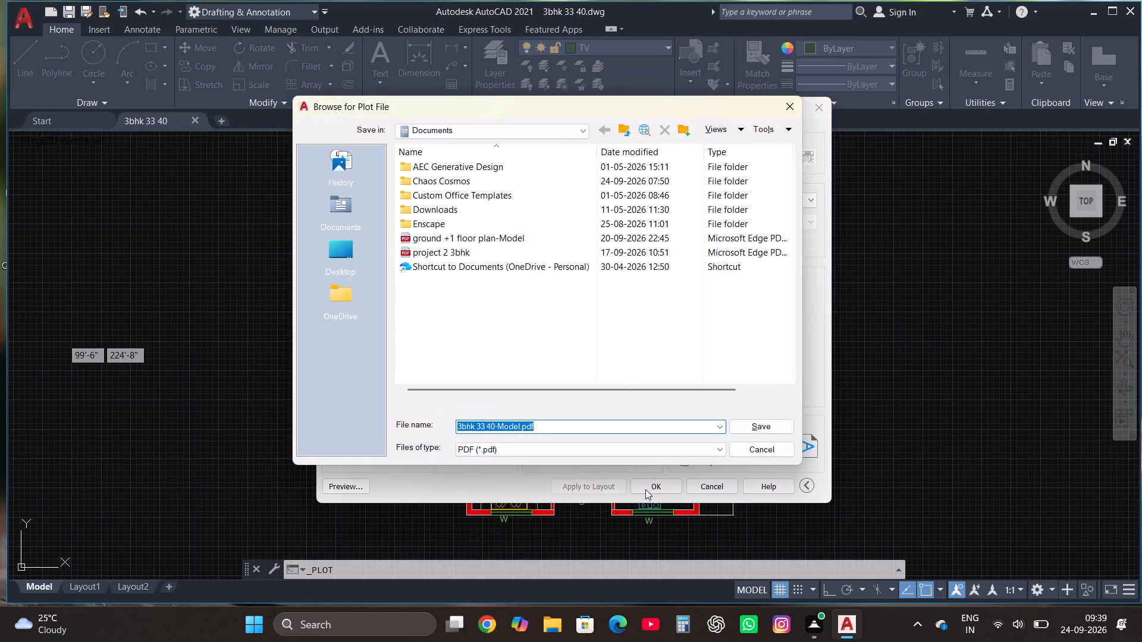
{"action": "left_click", "coordinate": [500, 130]}
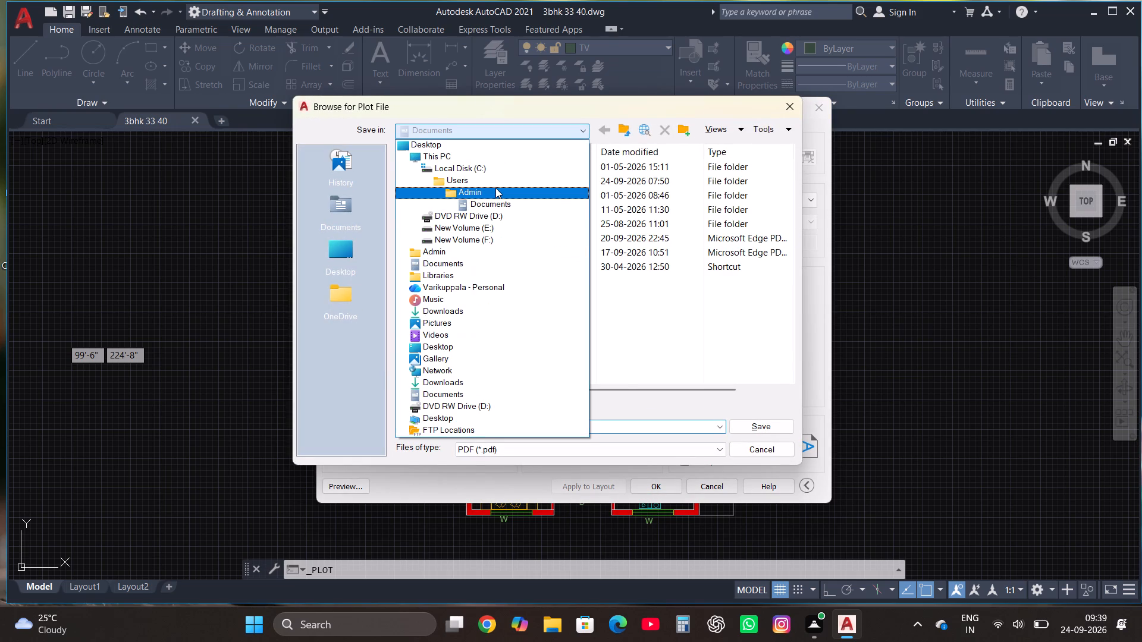
{"action": "left_click", "coordinate": [497, 313]}
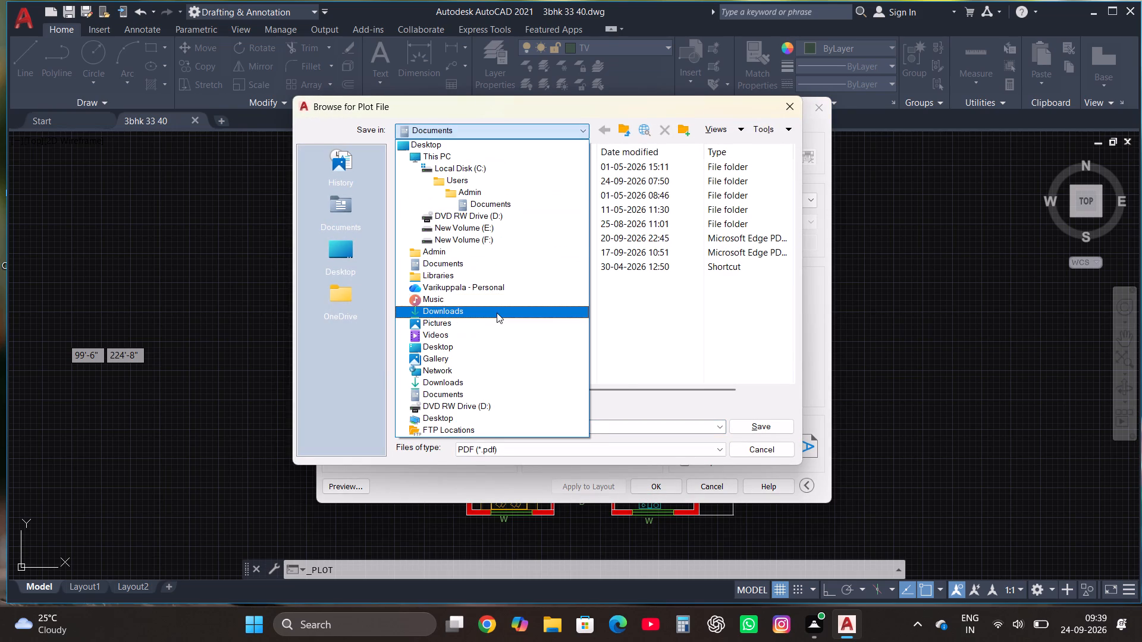
{"action": "left_click", "coordinate": [745, 429]}
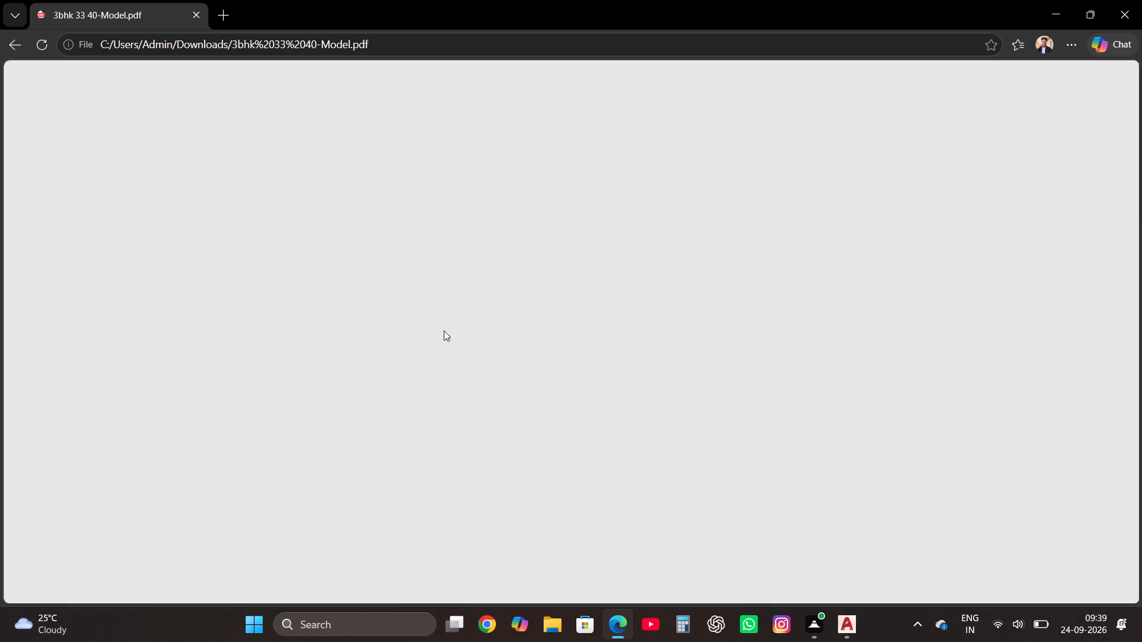
{"action": "left_click", "coordinate": [1118, 11]}
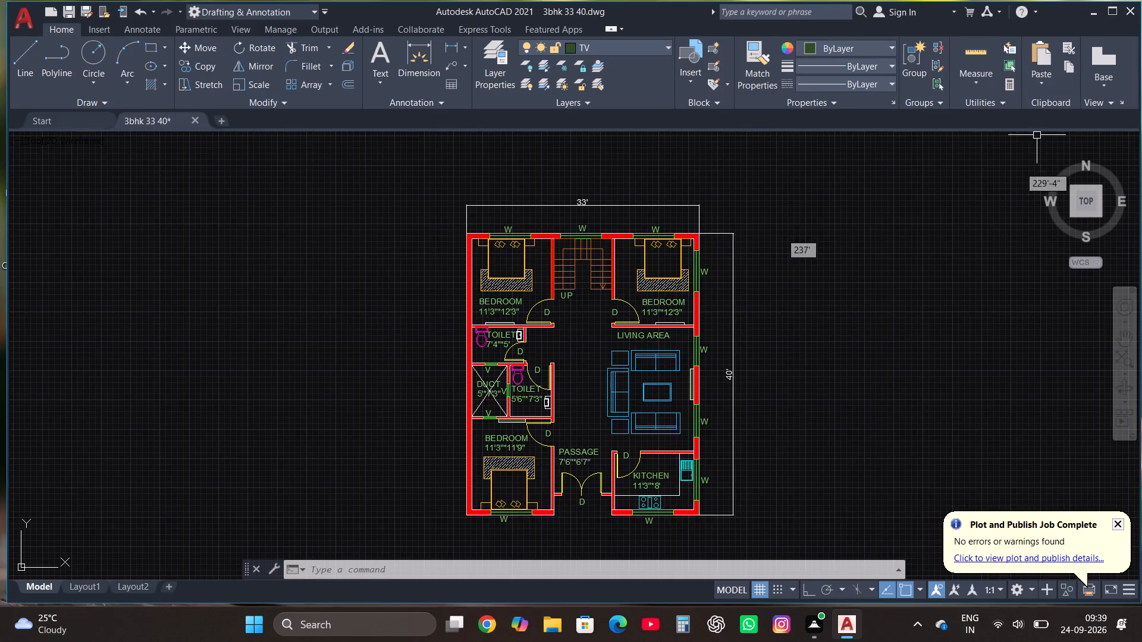
Export the drawing in DWF format as 3bhk 33 40.dwf to the Downloads folder.
{"action": "left_click", "coordinate": [20, 19]}
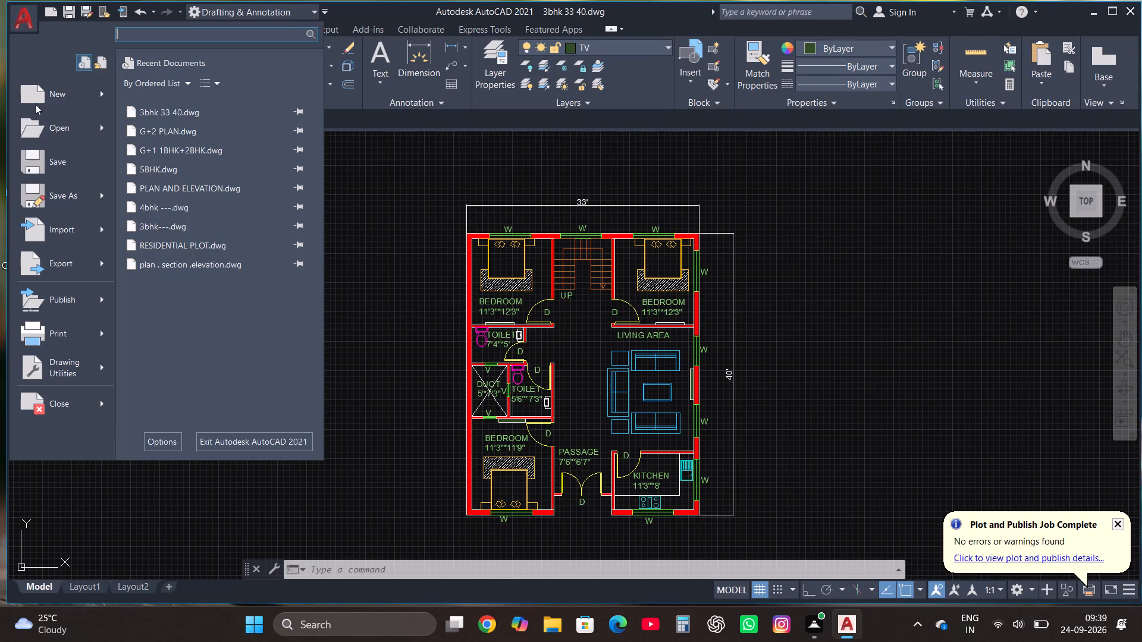
{"action": "left_click", "coordinate": [64, 264]}
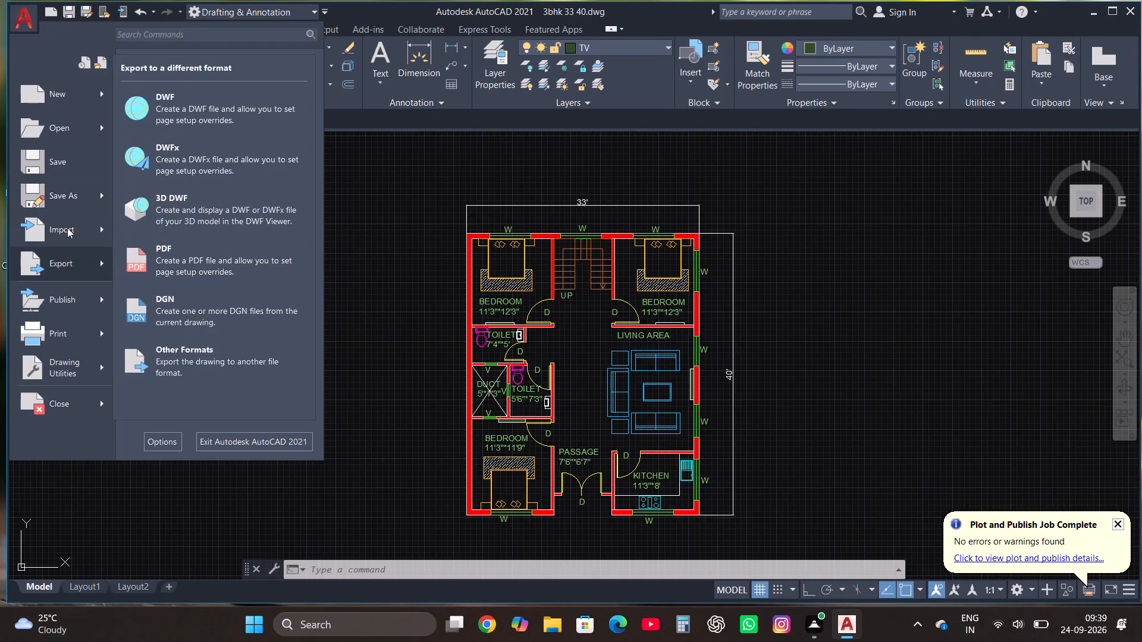
{"action": "left_click", "coordinate": [225, 105]}
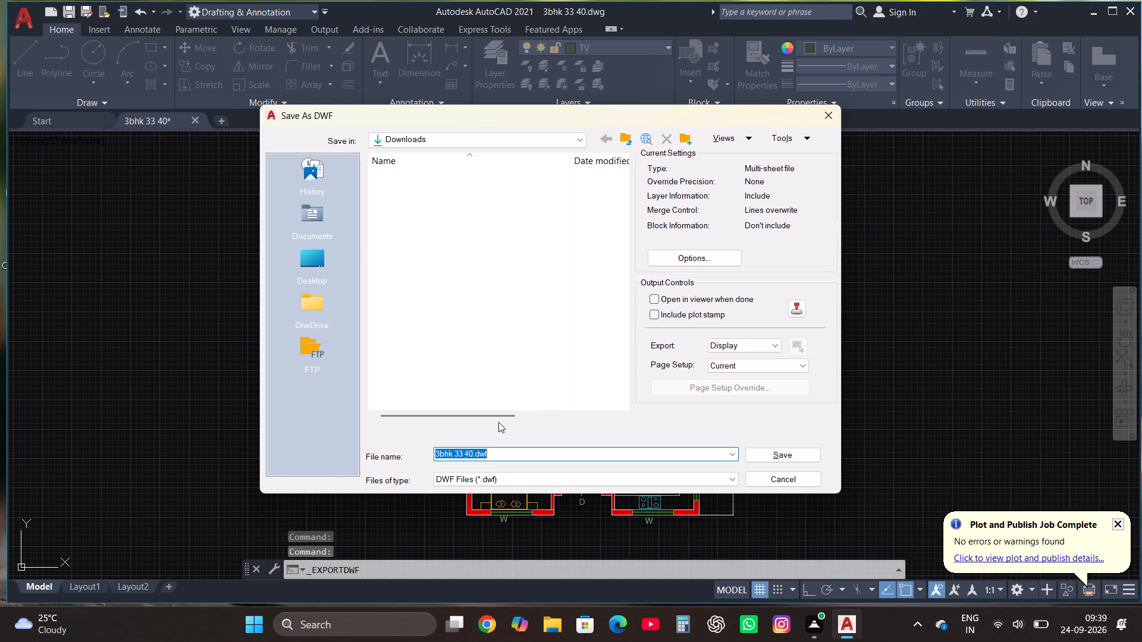
{"action": "left_click", "coordinate": [768, 456]}
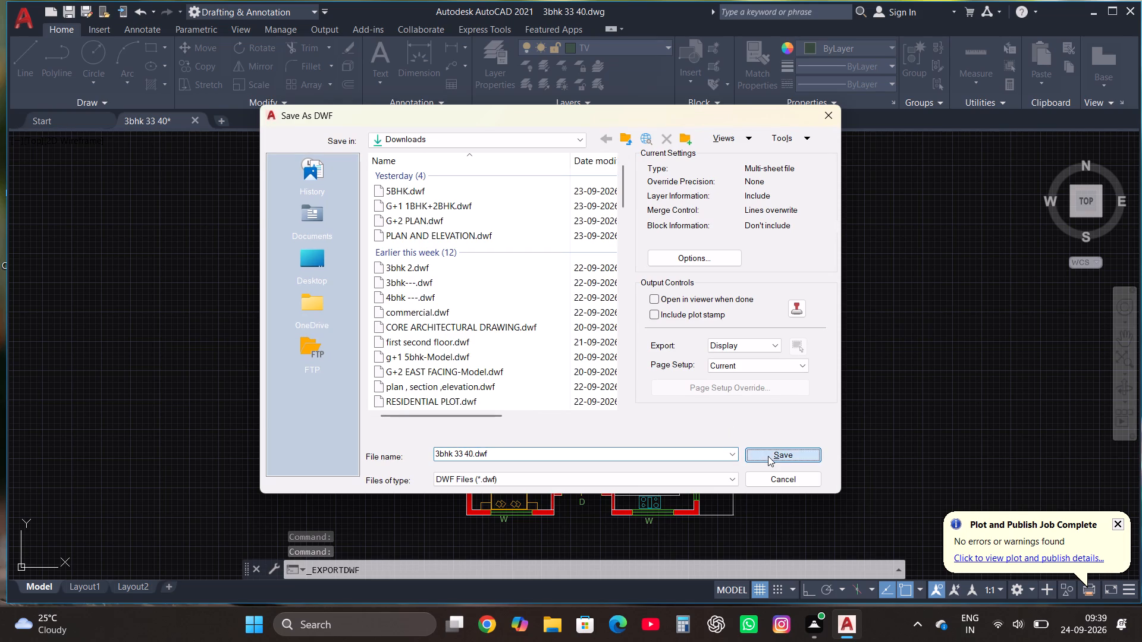